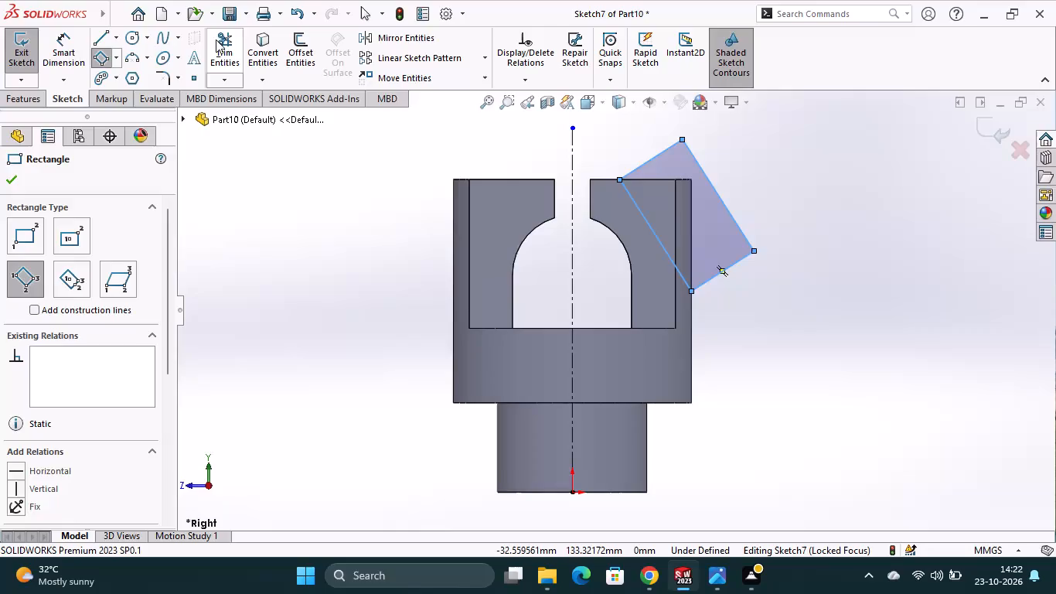
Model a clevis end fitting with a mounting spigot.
Create a new part document.
{"action": "left_click", "coordinate": [170, 19]}
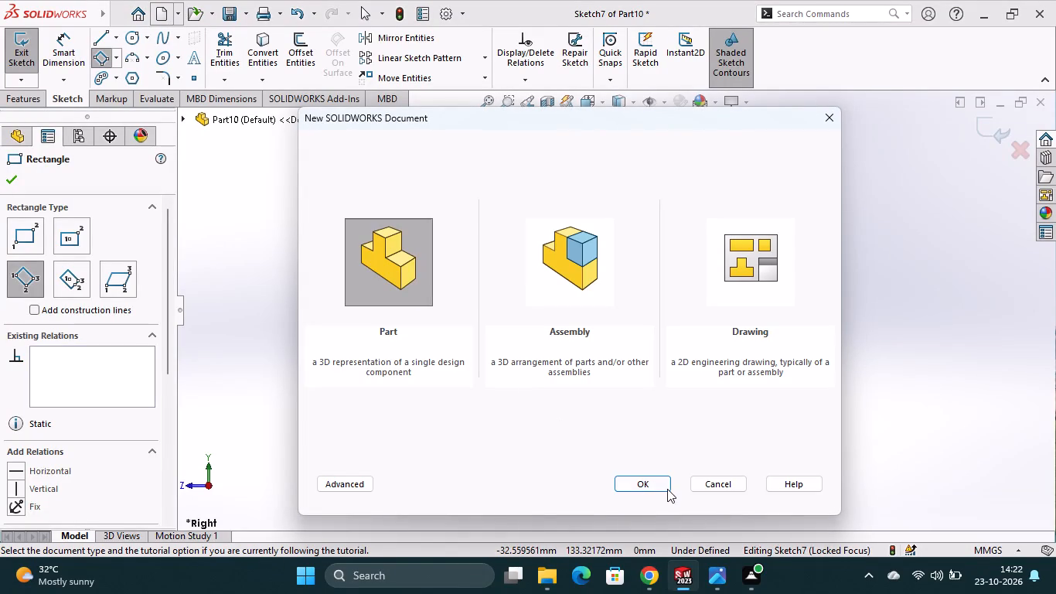
{"action": "left_click", "coordinate": [650, 479]}
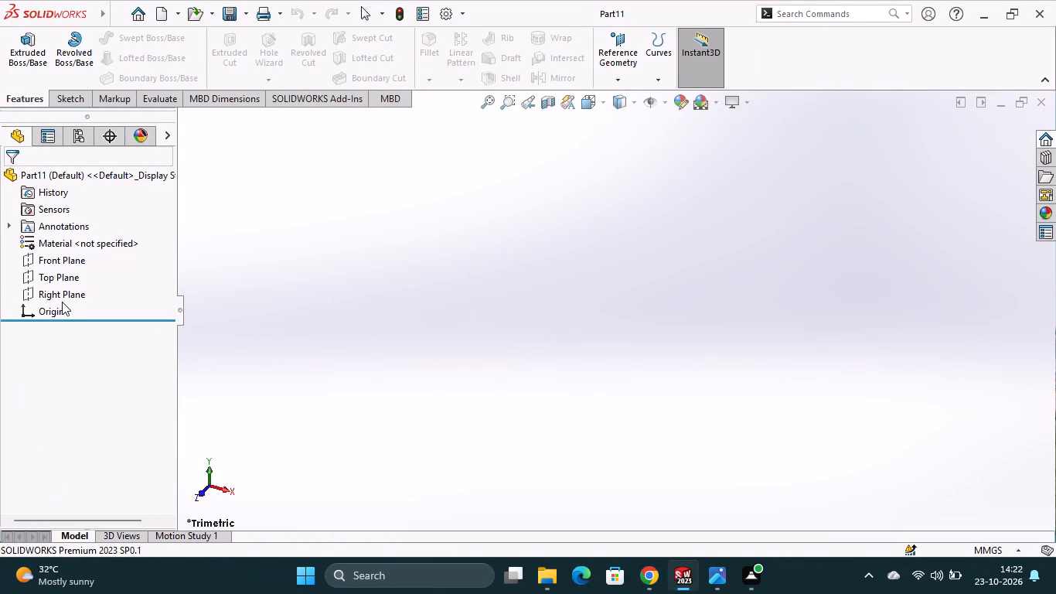
Start a sketch on the Top Plane and draw a circle about 199 mm in diameter centred on the origin.
{"action": "left_click", "coordinate": [45, 279]}
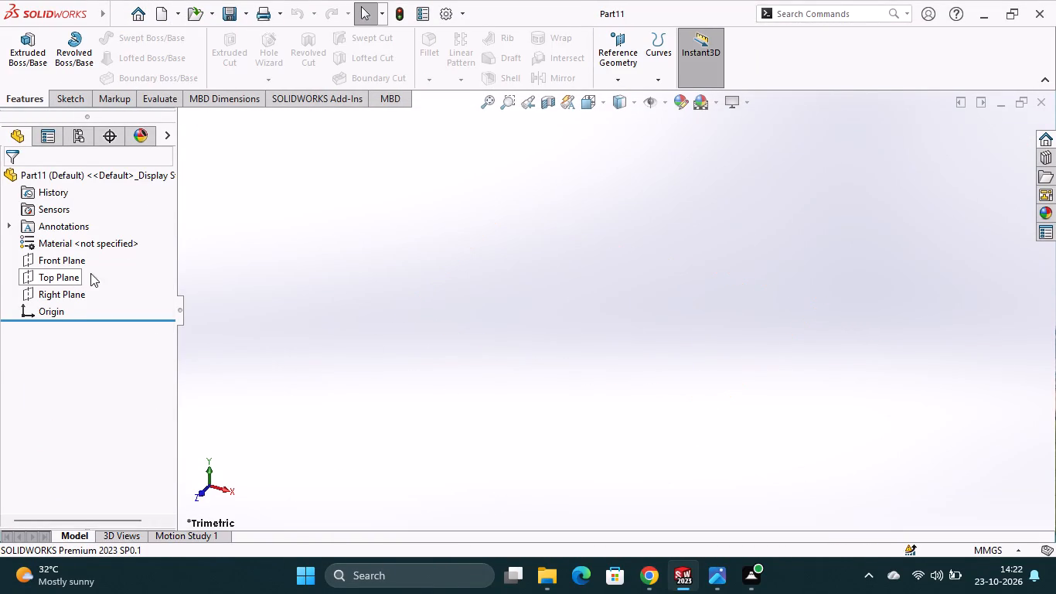
{"action": "left_click", "coordinate": [70, 273]}
{"action": "left_click", "coordinate": [81, 253]}
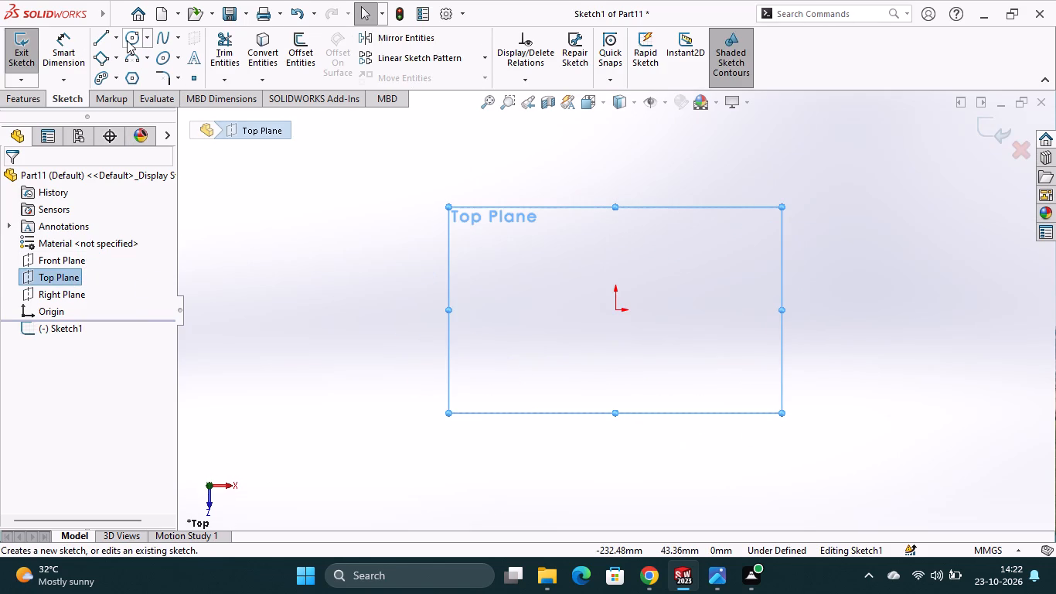
{"action": "left_click", "coordinate": [131, 38]}
{"action": "left_click", "coordinate": [616, 309]}
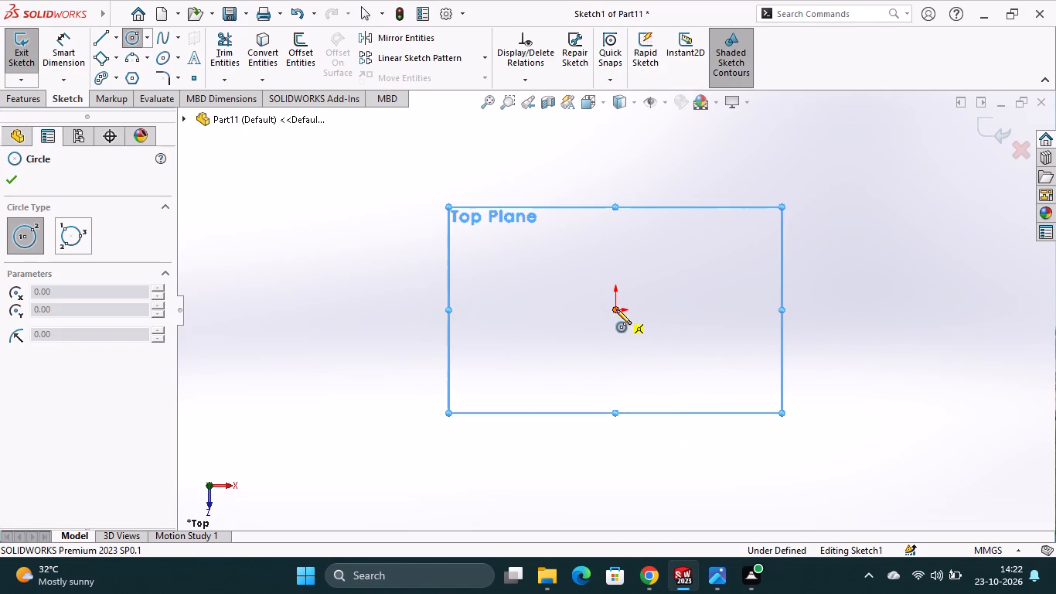
{"action": "left_click", "coordinate": [799, 278]}
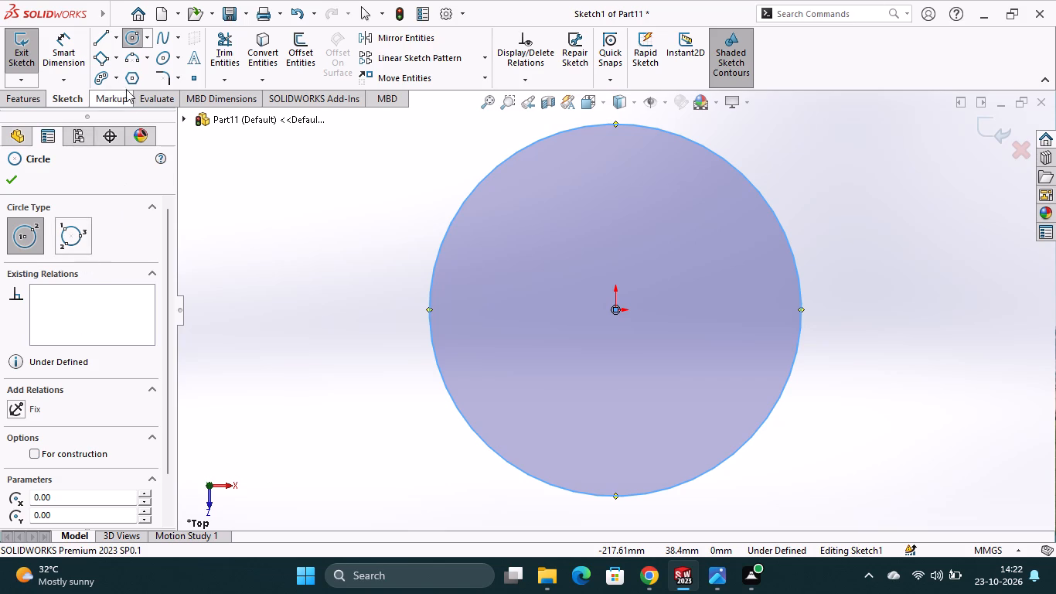
Draw a smaller concentric circle with a radius of about 52 mm, centred on the origin inside the first circle.
{"action": "left_click", "coordinate": [132, 36]}
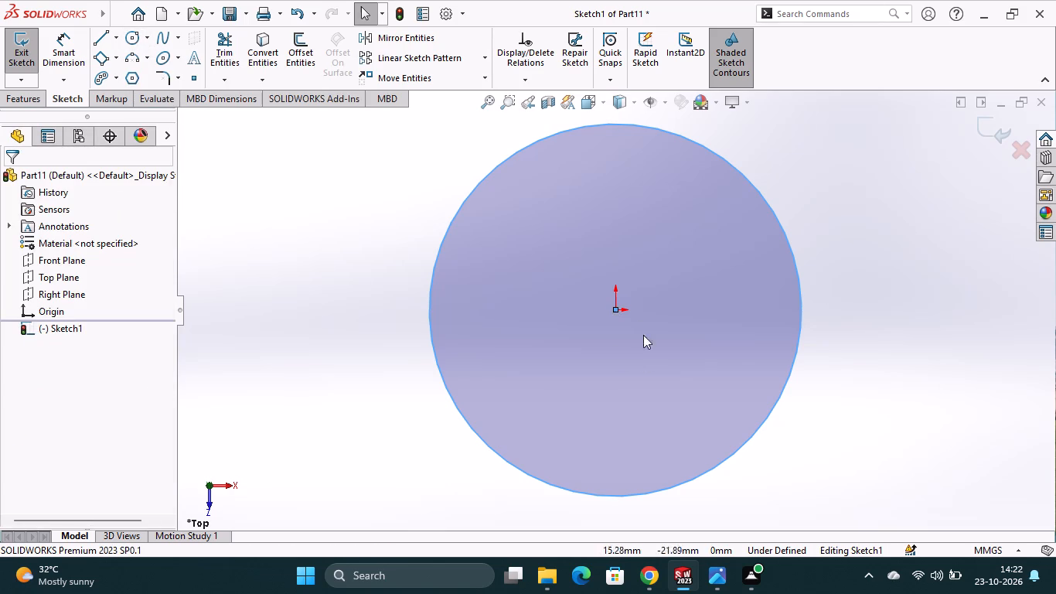
{"action": "left_click", "coordinate": [614, 313]}
{"action": "left_click", "coordinate": [559, 266]}
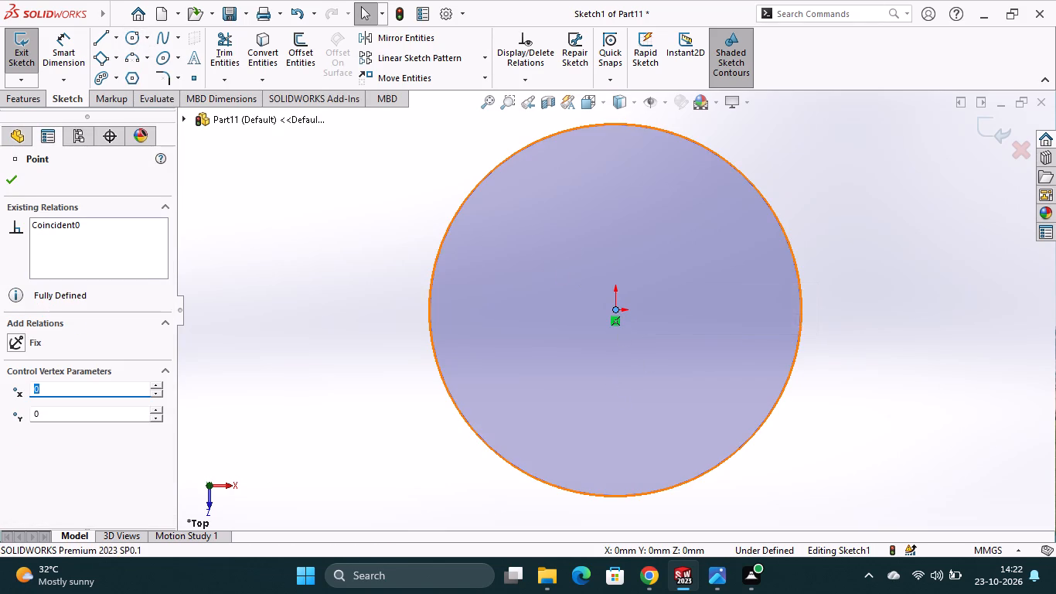
{"action": "left_click", "coordinate": [336, 183]}
{"action": "left_click", "coordinate": [128, 42]}
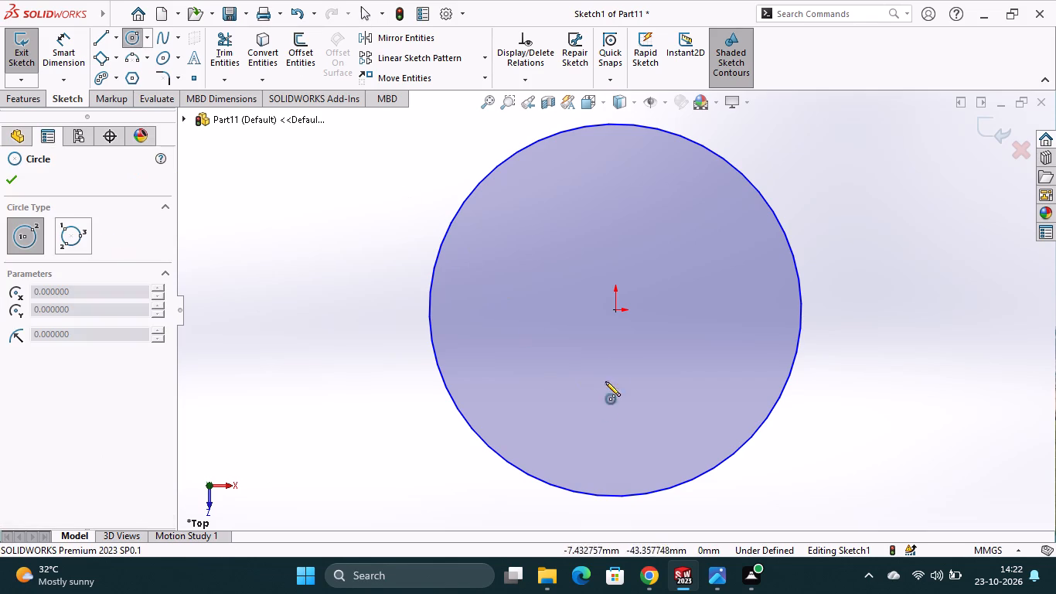
{"action": "left_click", "coordinate": [615, 311]}
{"action": "left_click", "coordinate": [661, 395]}
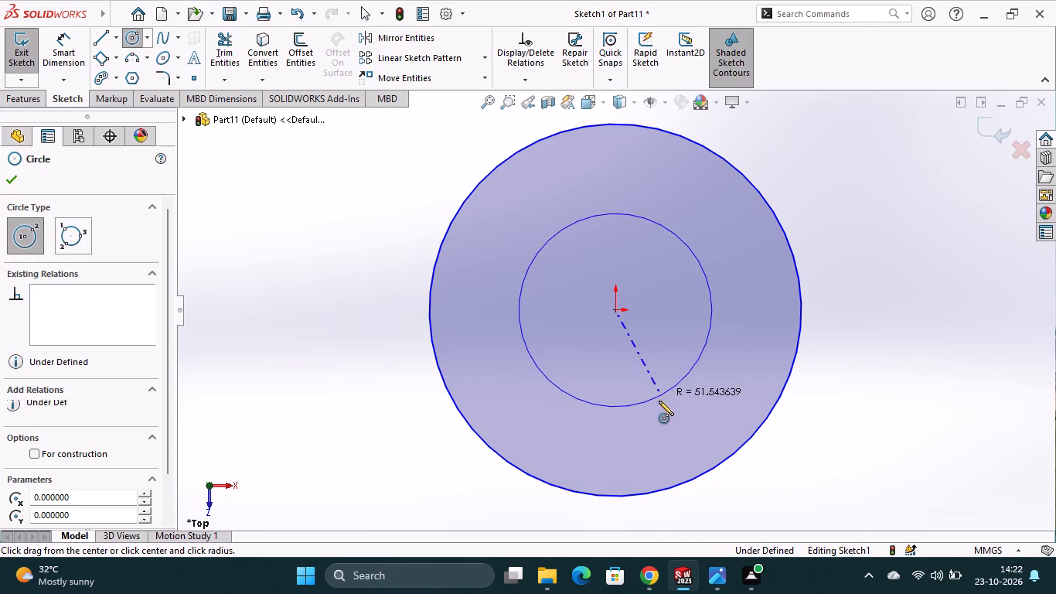
Dimension the outer circle's diameter to 50 mm and the inner circle's diameter to 30 mm.
{"action": "left_click", "coordinate": [77, 63]}
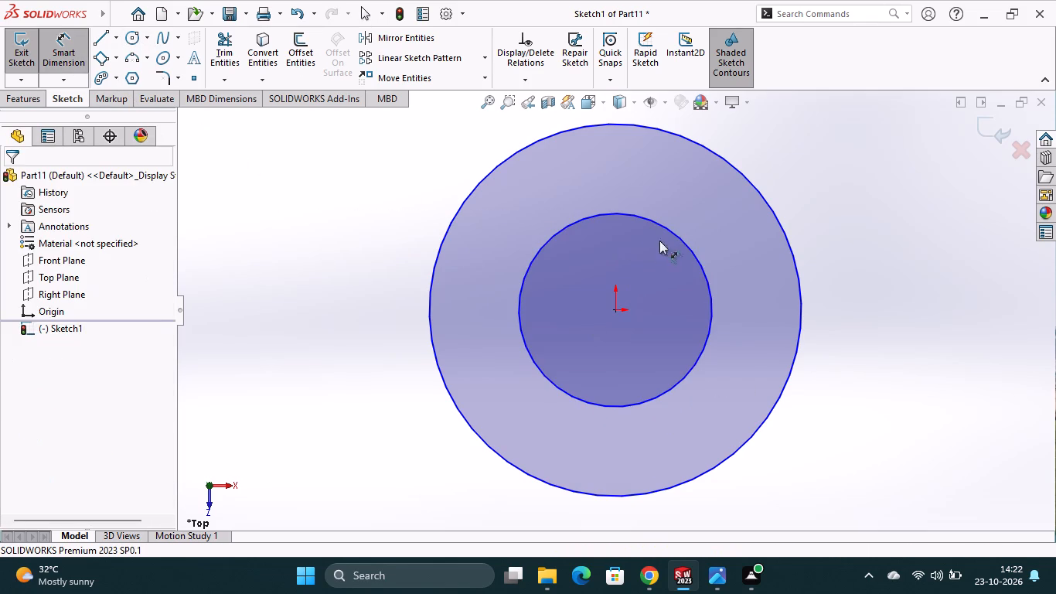
{"action": "left_click", "coordinate": [790, 239]}
{"action": "left_click", "coordinate": [819, 230]}
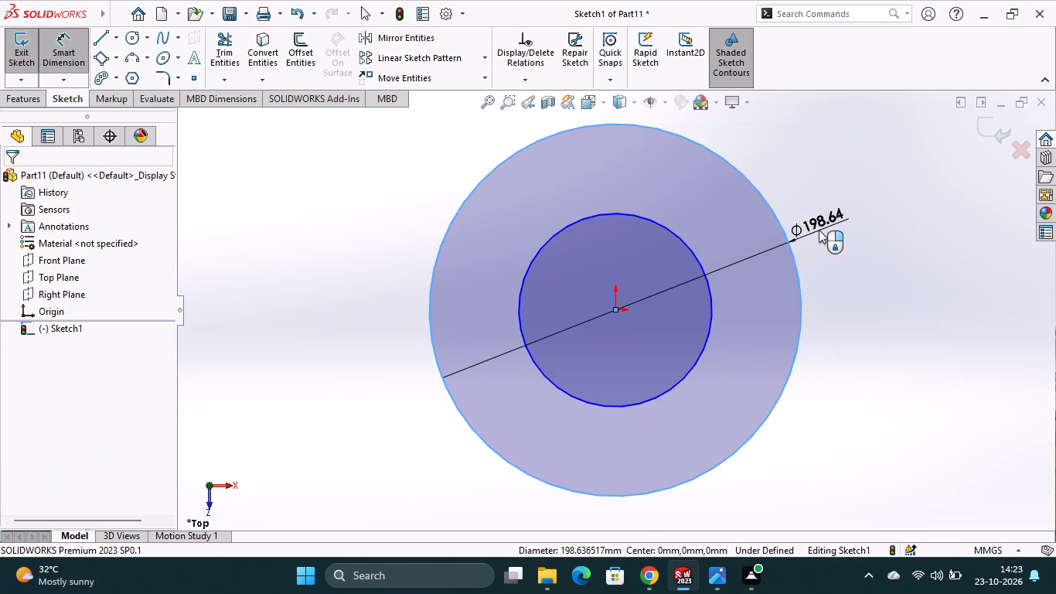
{"action": "type", "text": "50"}
{"action": "key", "text": "Return"}
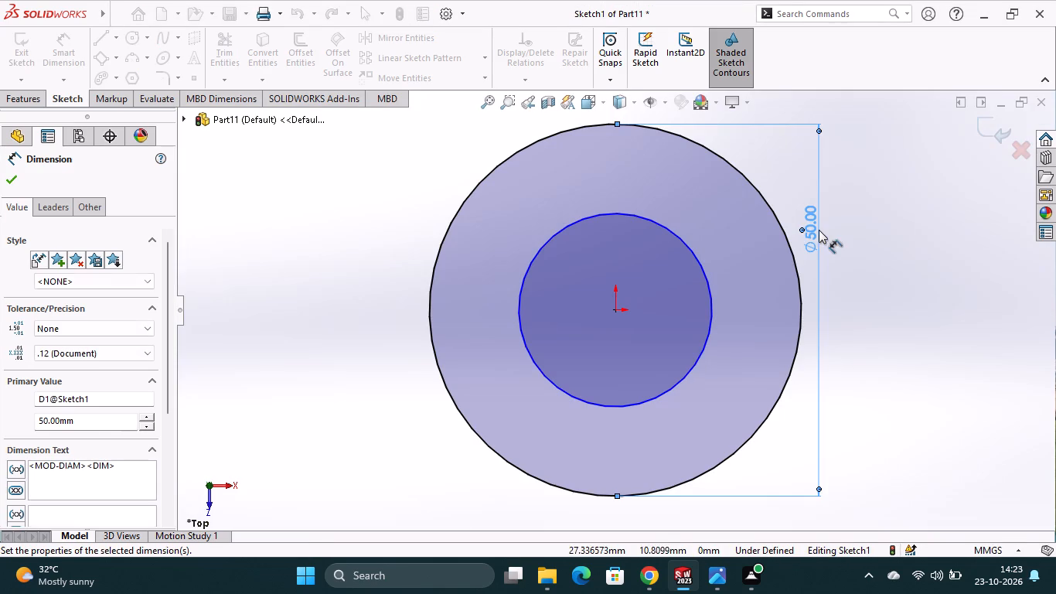
{"action": "left_click", "coordinate": [714, 304]}
{"action": "left_click", "coordinate": [741, 292]}
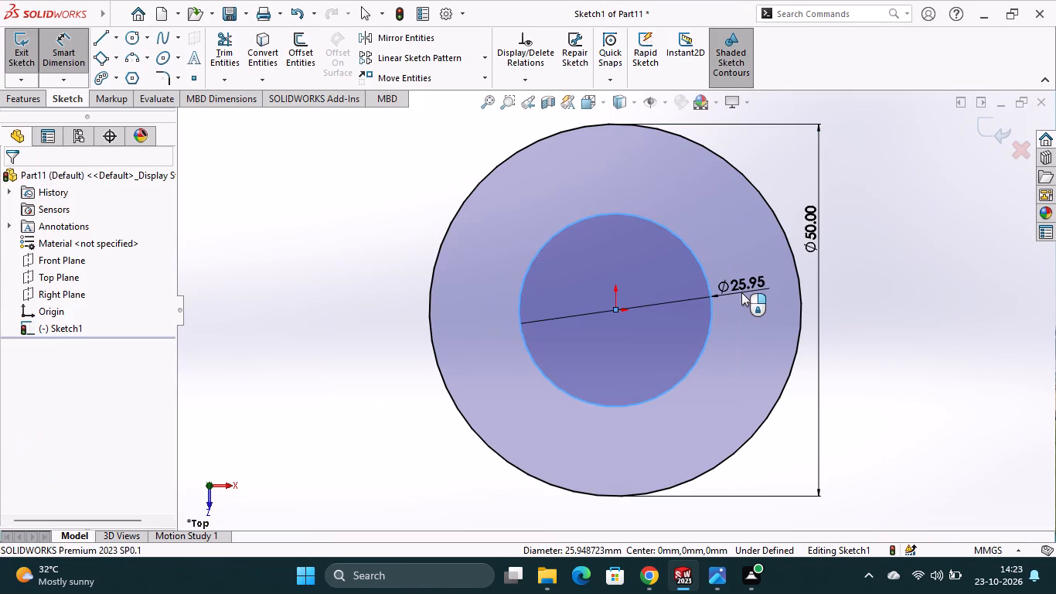
{"action": "type", "text": "30"}
{"action": "key", "text": "Return"}
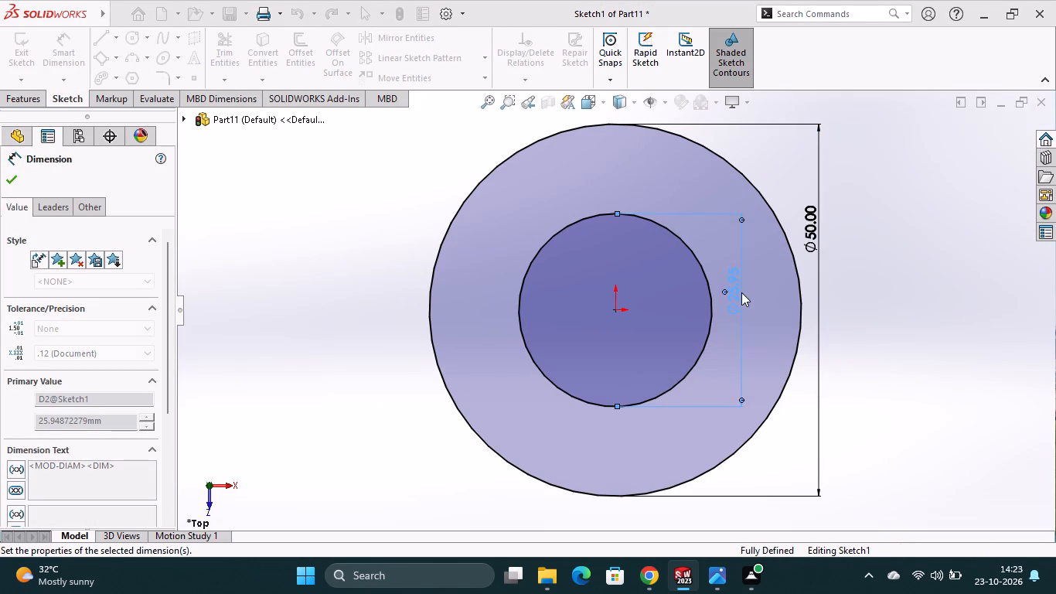
Extrude the ring profile as a boss with a blind depth of 30 mm.
{"action": "left_click", "coordinate": [31, 101]}
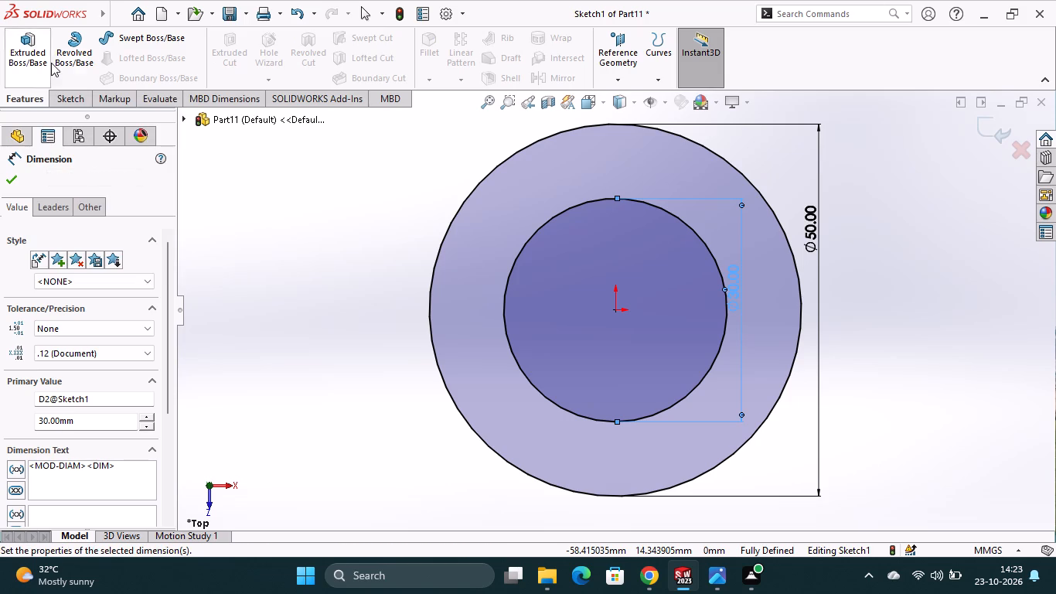
{"action": "left_click", "coordinate": [17, 60]}
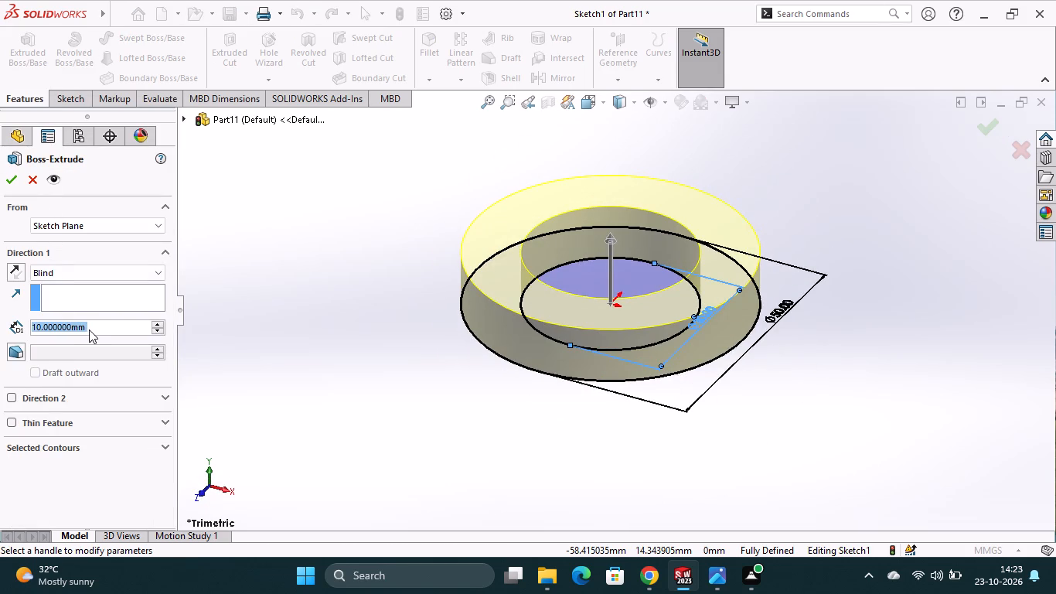
{"action": "type", "text": "30"}
{"action": "key", "text": "Return"}
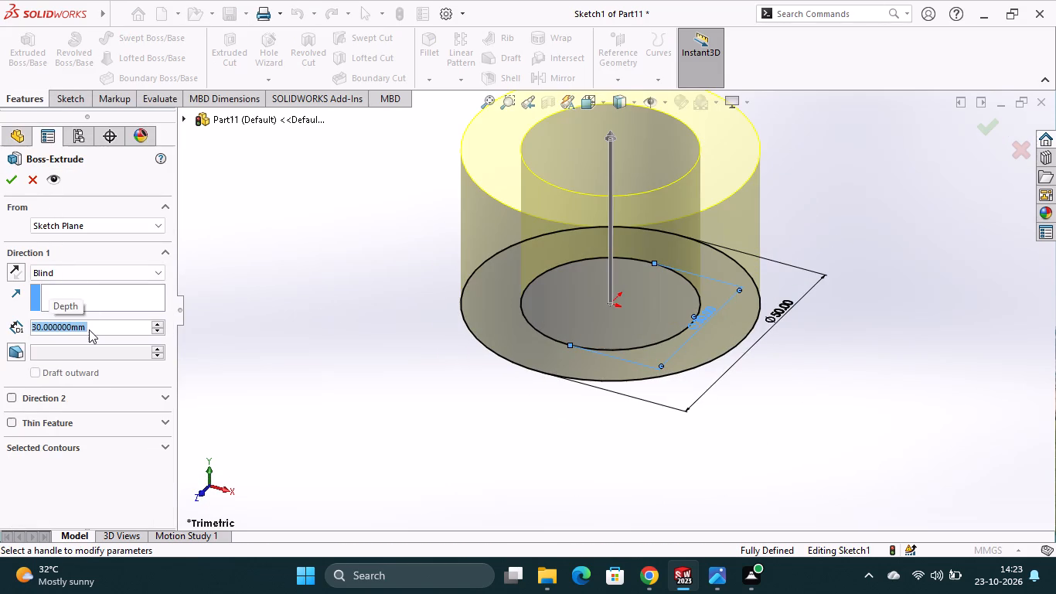
{"action": "left_click", "coordinate": [15, 183]}
{"action": "left_click", "coordinate": [376, 265]}
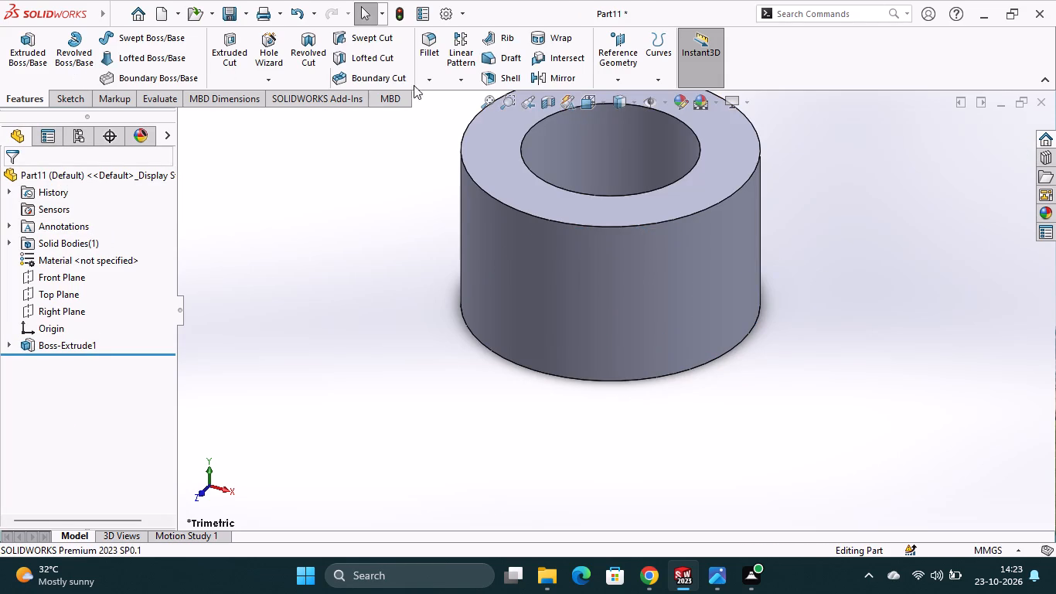
Start a sketch on the ring's top face and draw an origin-centred circle with a radius of about 37 mm.
{"action": "left_click", "coordinate": [511, 171]}
{"action": "left_click", "coordinate": [581, 131]}
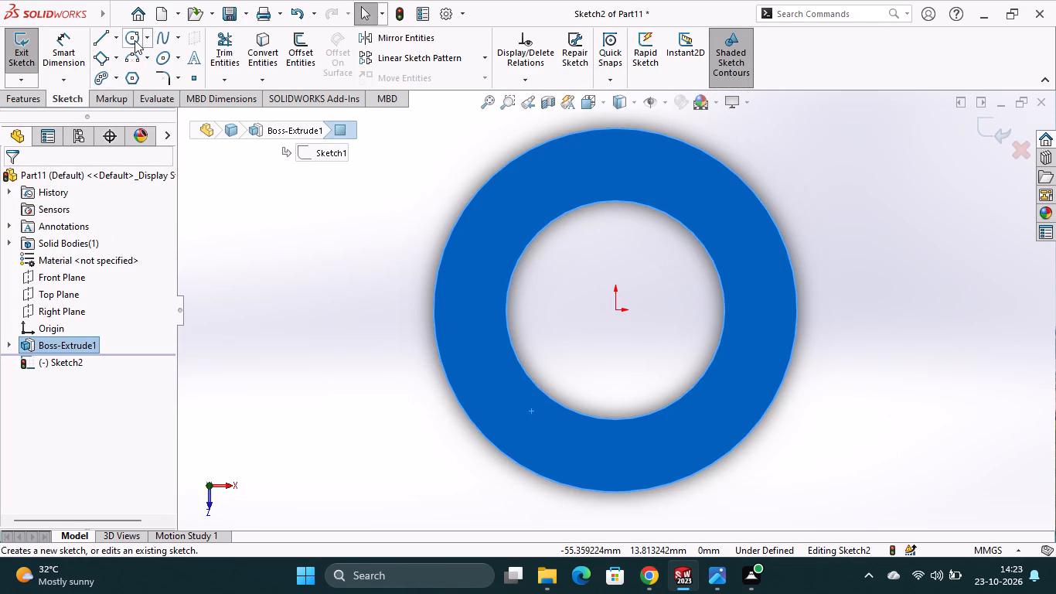
{"action": "left_click", "coordinate": [133, 39]}
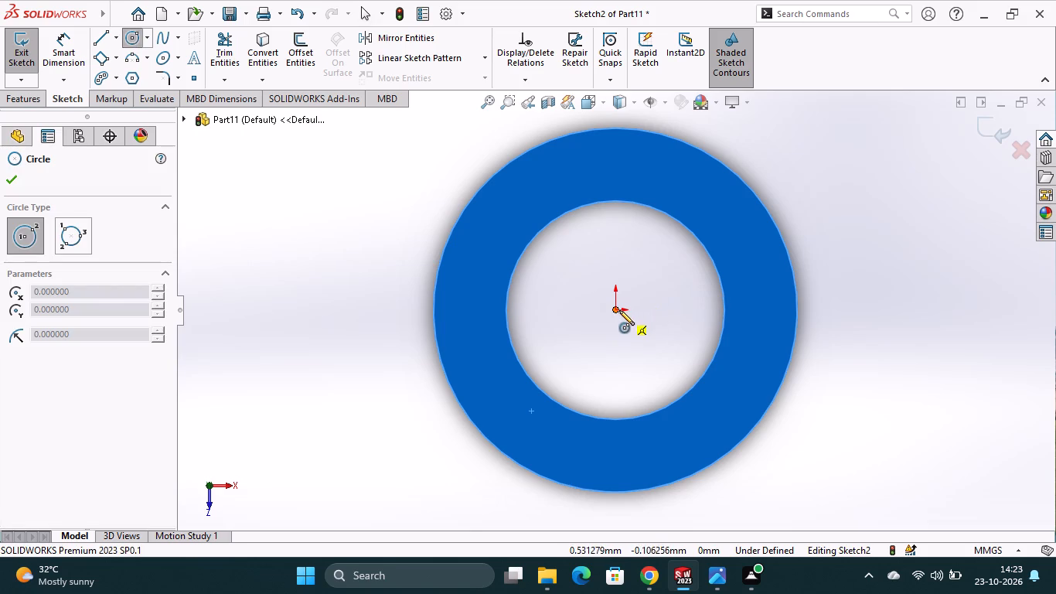
{"action": "left_click", "coordinate": [619, 310]}
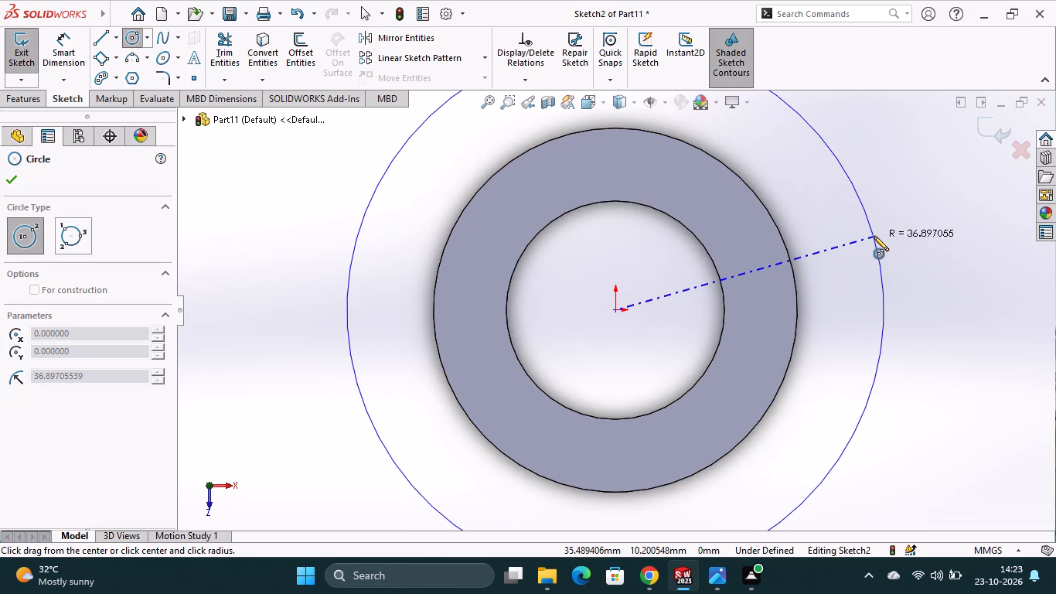
{"action": "left_click", "coordinate": [874, 236]}
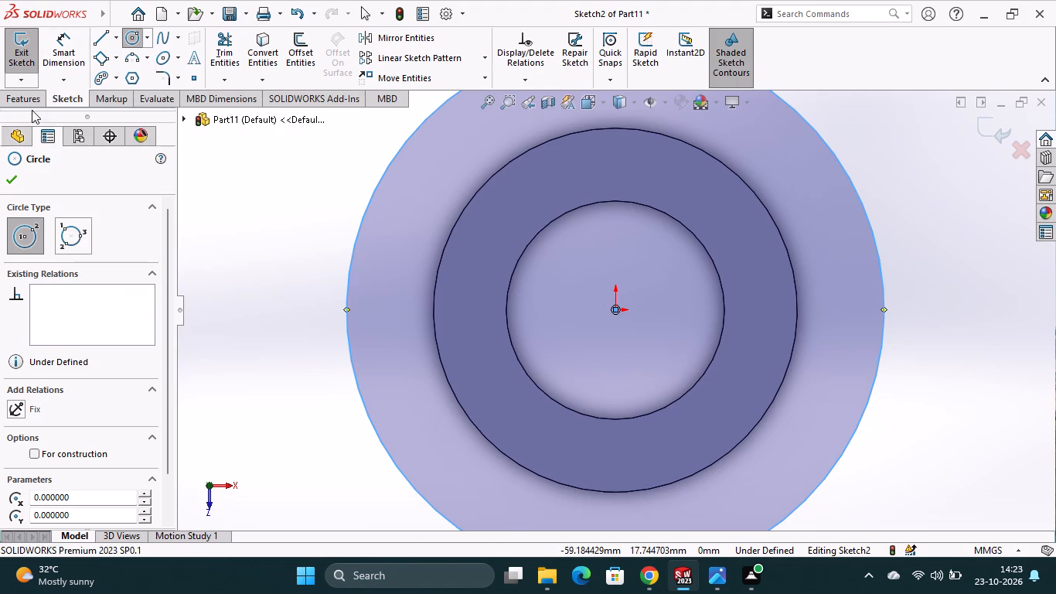
Dimension the new circle's diameter to 80 mm.
{"action": "left_click", "coordinate": [60, 46]}
{"action": "left_click", "coordinate": [349, 268]}
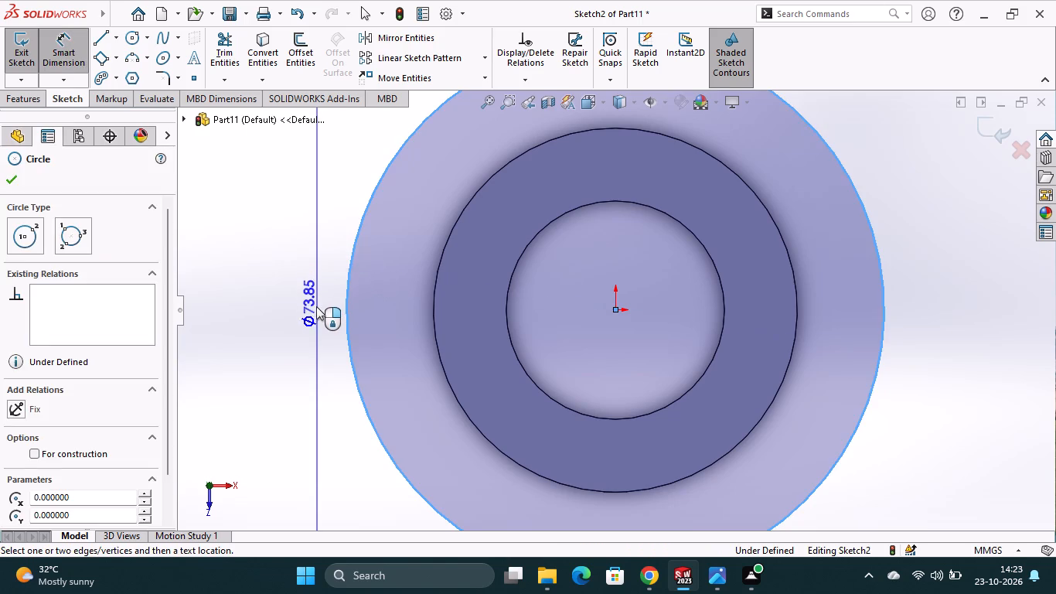
{"action": "left_click", "coordinate": [316, 307]}
{"action": "type", "text": "80"}
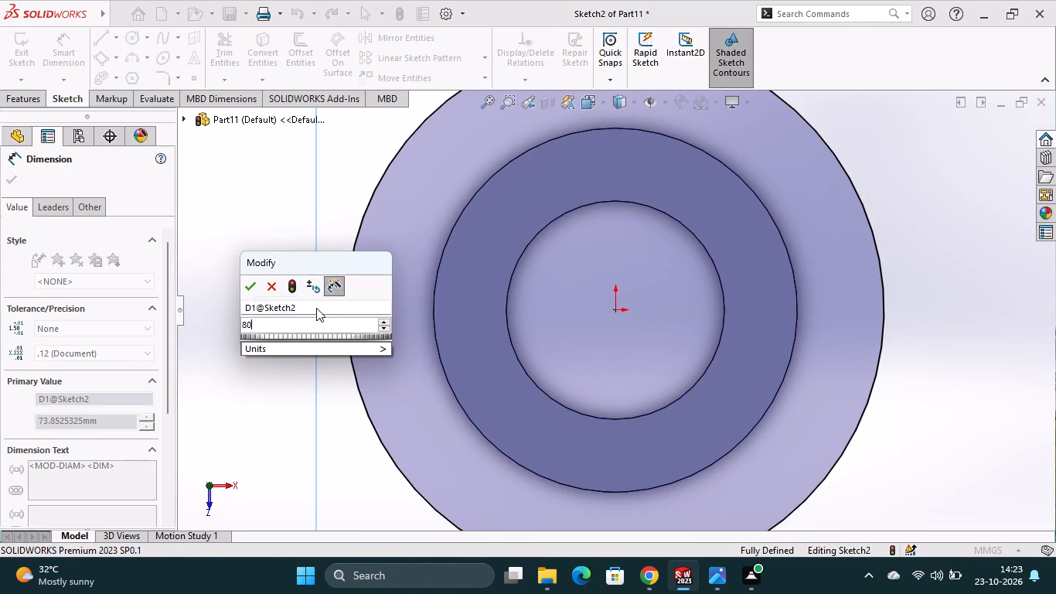
{"action": "key", "text": "Return"}
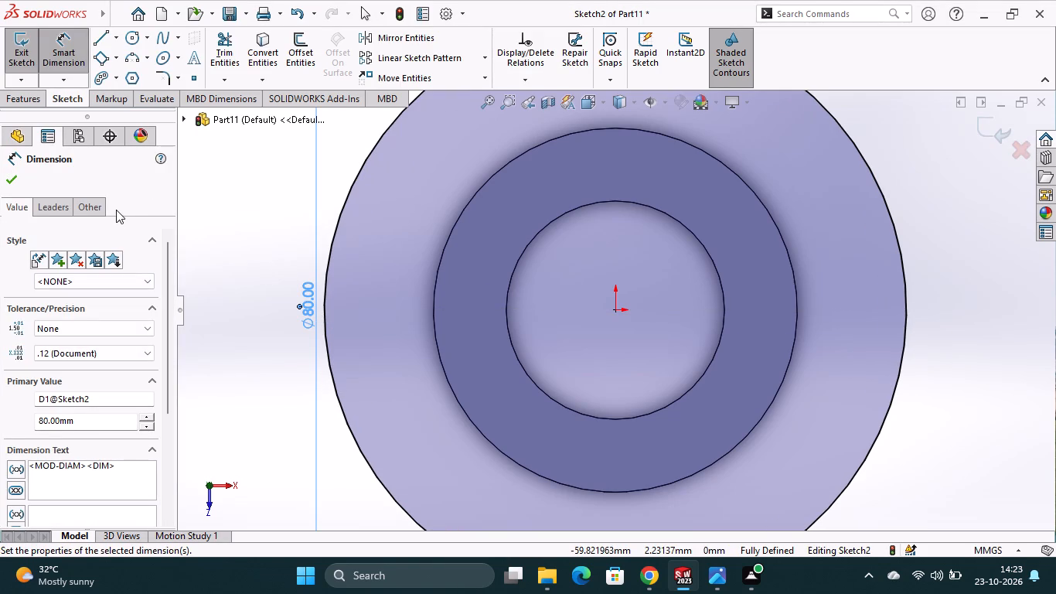
Extrude the 80 mm circle upward as a merged boss with a blind depth of 75 mm.
{"action": "left_click", "coordinate": [25, 95]}
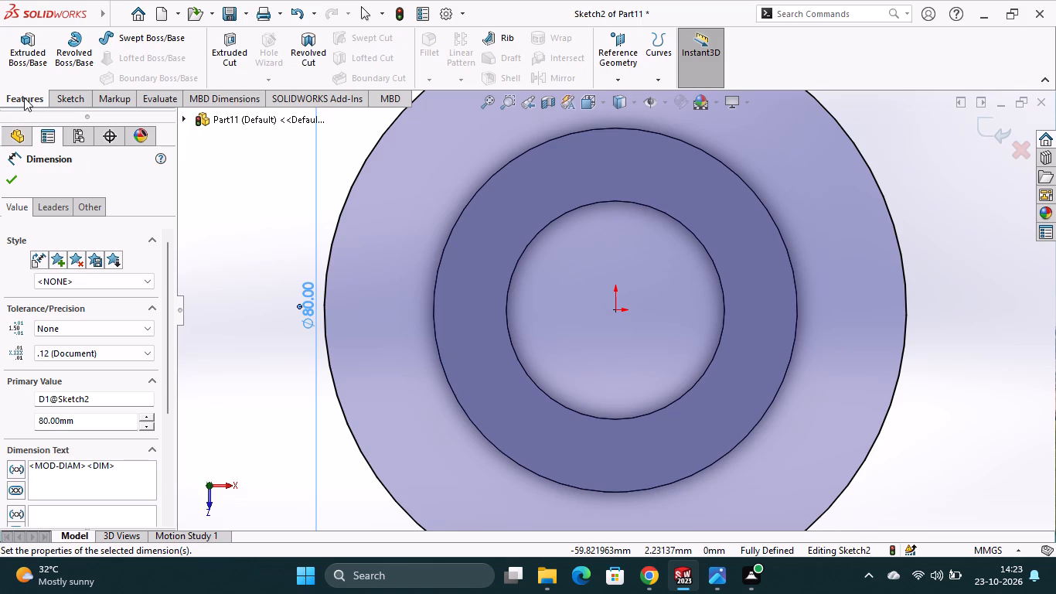
{"action": "left_click", "coordinate": [32, 53]}
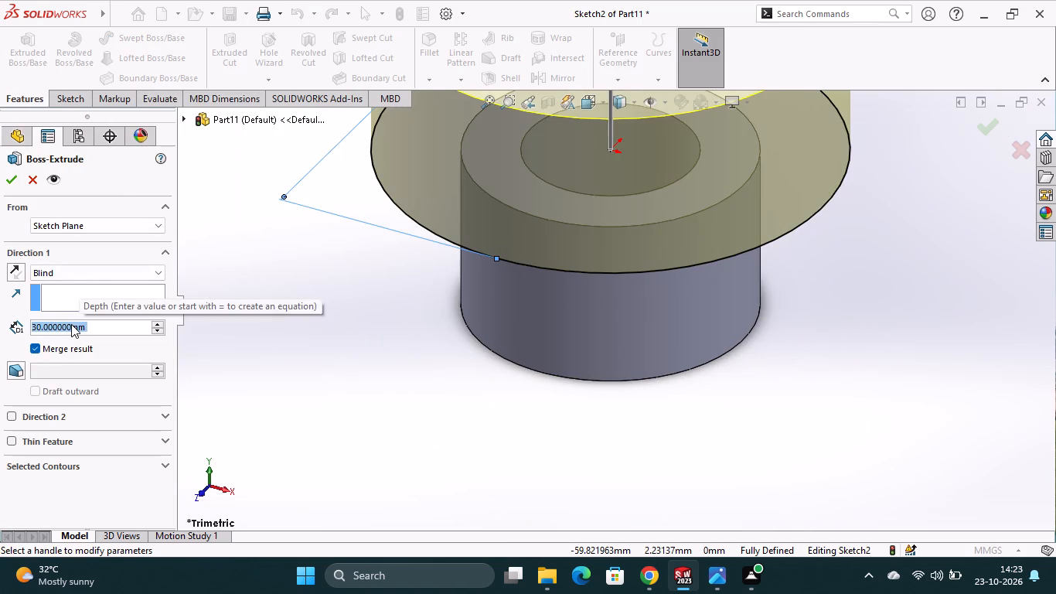
{"action": "type", "text": "75"}
{"action": "key", "text": "Return"}
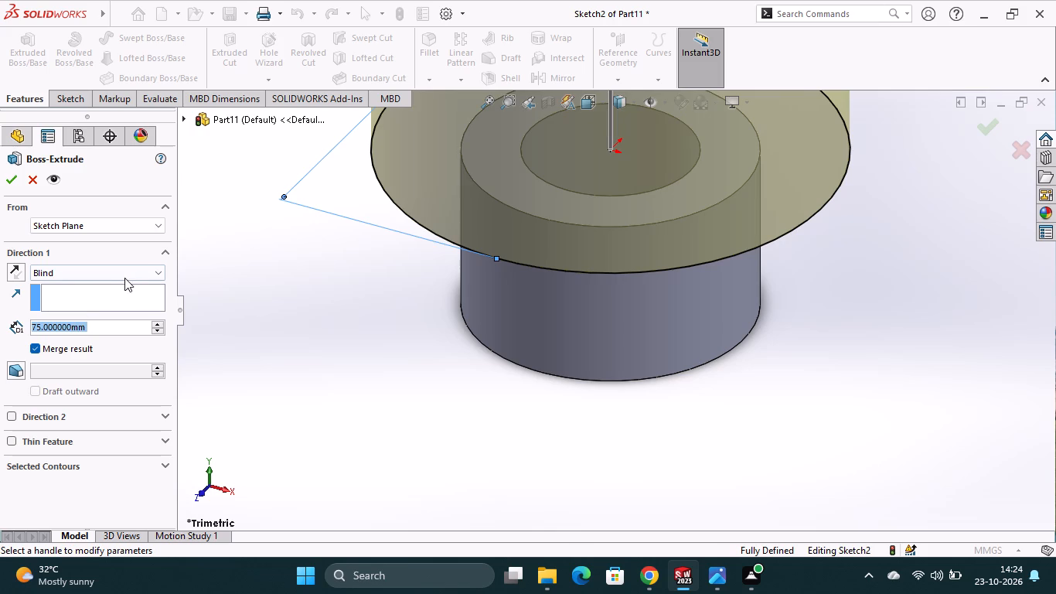
{"action": "left_click", "coordinate": [13, 183]}
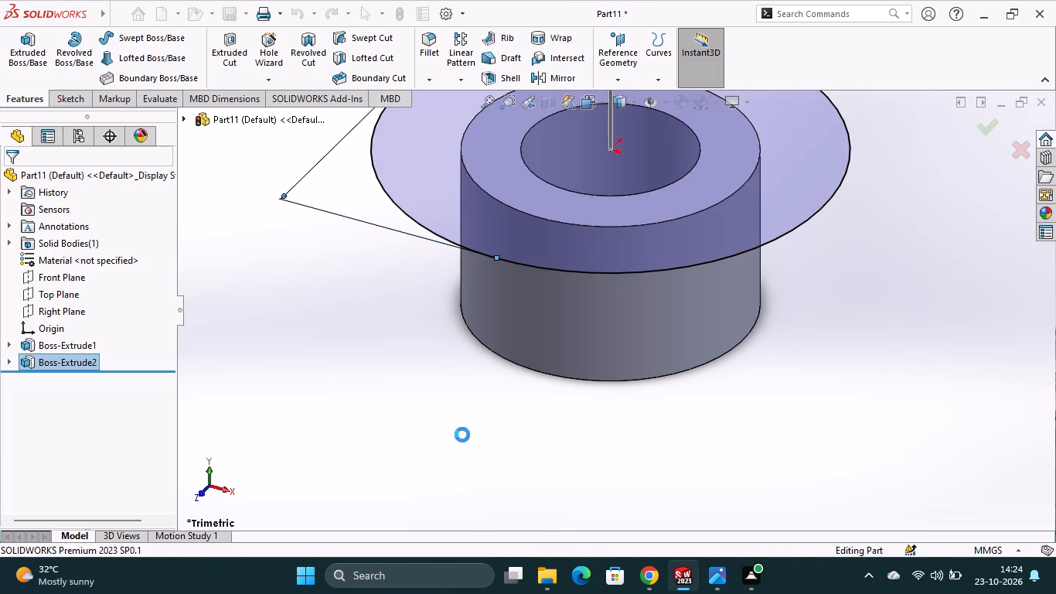
{"action": "left_click", "coordinate": [462, 435]}
Start a sketch on the bottom annular face of the 50 mm hollow base.
{"action": "scroll", "coordinate": [642, 428], "scroll_direction": "up", "scroll_amount": 5}
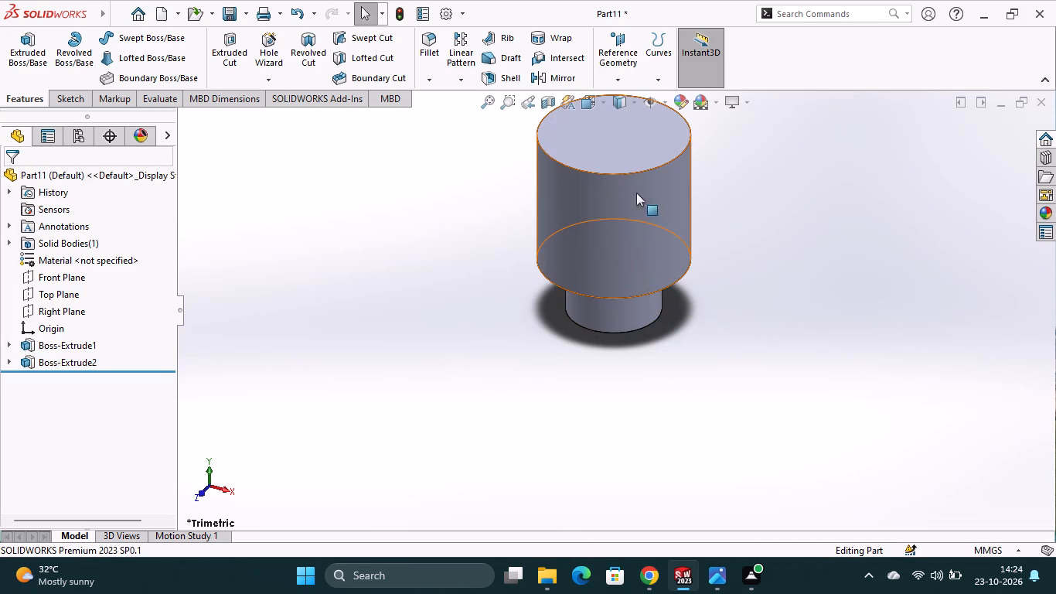
{"action": "left_click", "coordinate": [608, 155]}
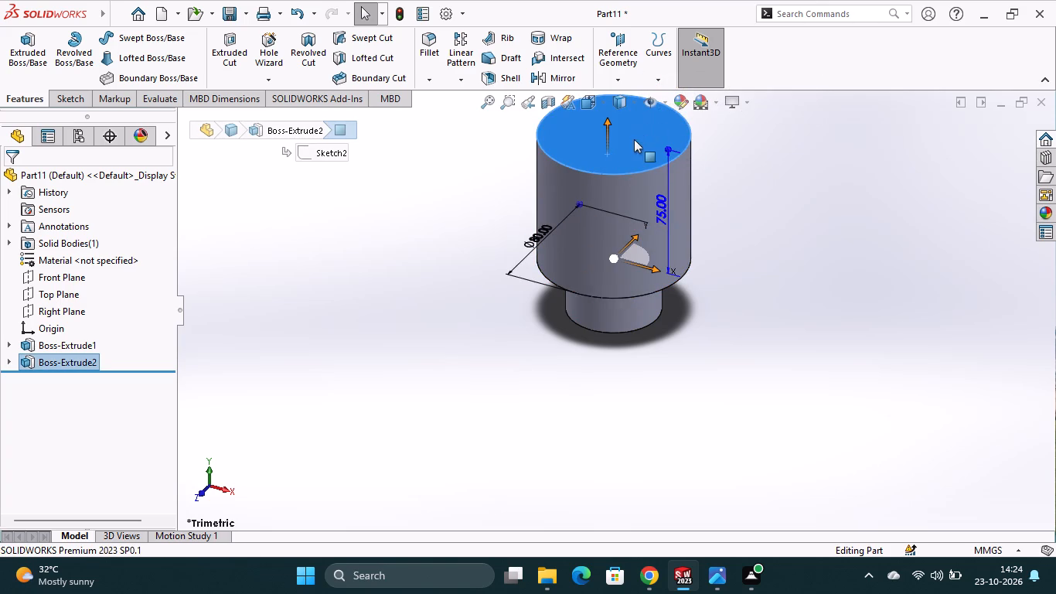
{"action": "middle_click_drag", "start_coordinate": [653, 349], "coordinate": [661, 277]}
{"action": "scroll", "coordinate": [652, 324], "scroll_direction": "down", "scroll_amount": 1}
{"action": "scroll", "coordinate": [661, 276], "scroll_direction": "up", "scroll_amount": 2}
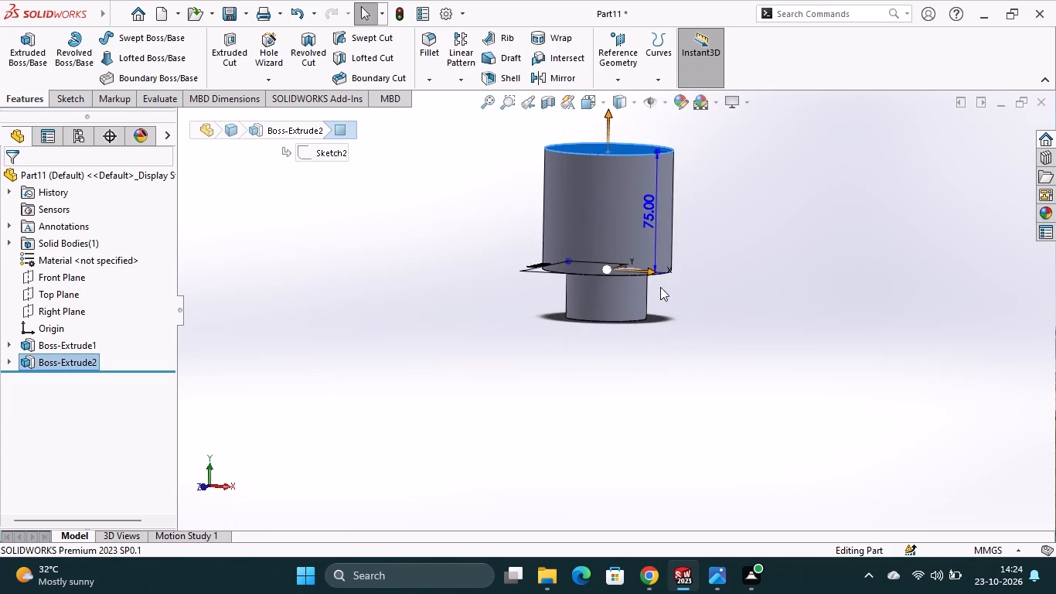
{"action": "middle_click_drag", "start_coordinate": [658, 341], "coordinate": [678, 248]}
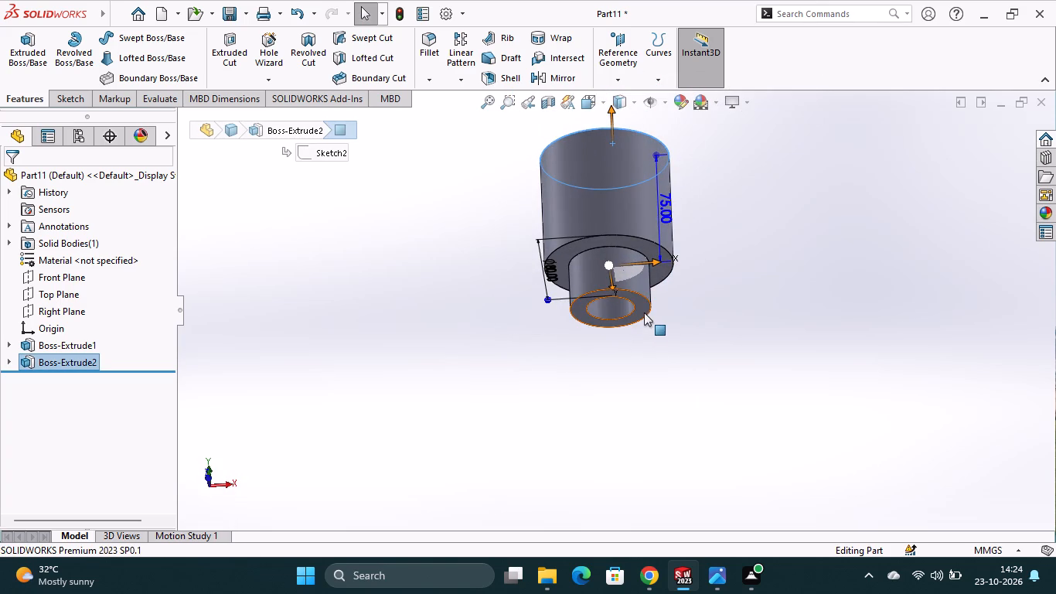
{"action": "left_click", "coordinate": [644, 309]}
{"action": "left_click", "coordinate": [709, 263]}
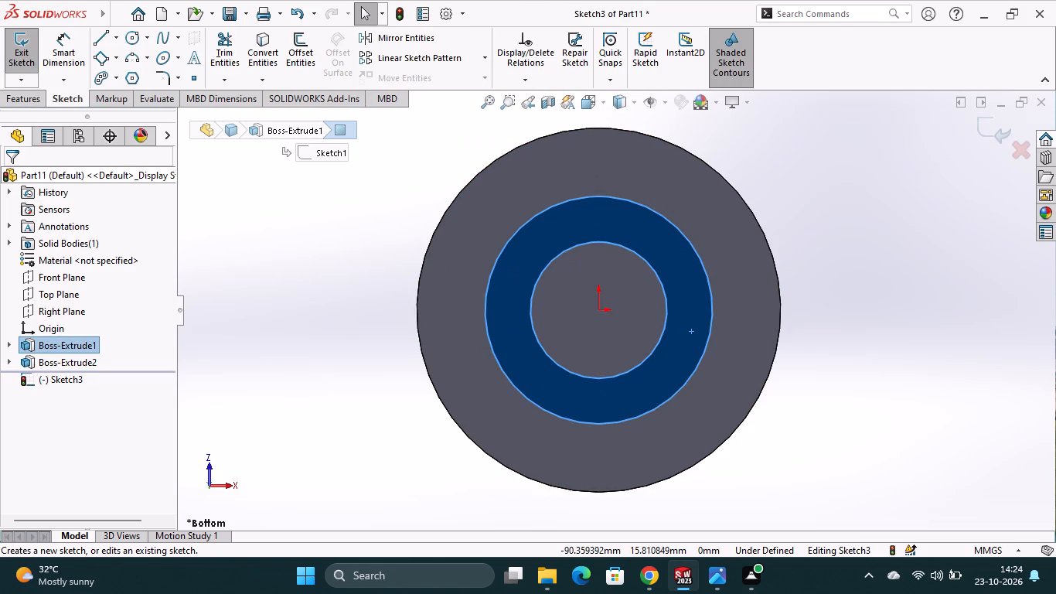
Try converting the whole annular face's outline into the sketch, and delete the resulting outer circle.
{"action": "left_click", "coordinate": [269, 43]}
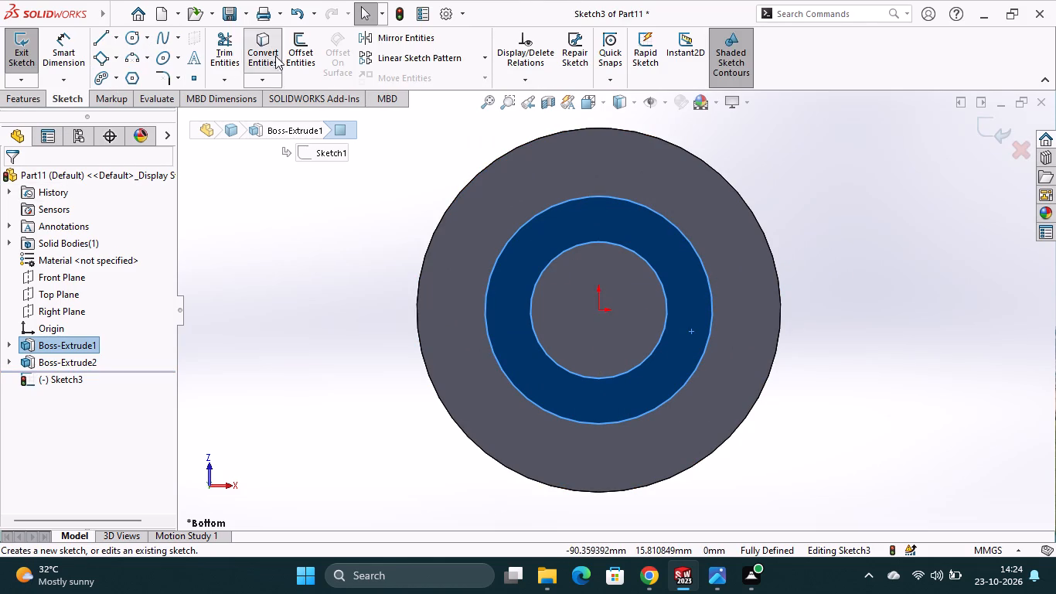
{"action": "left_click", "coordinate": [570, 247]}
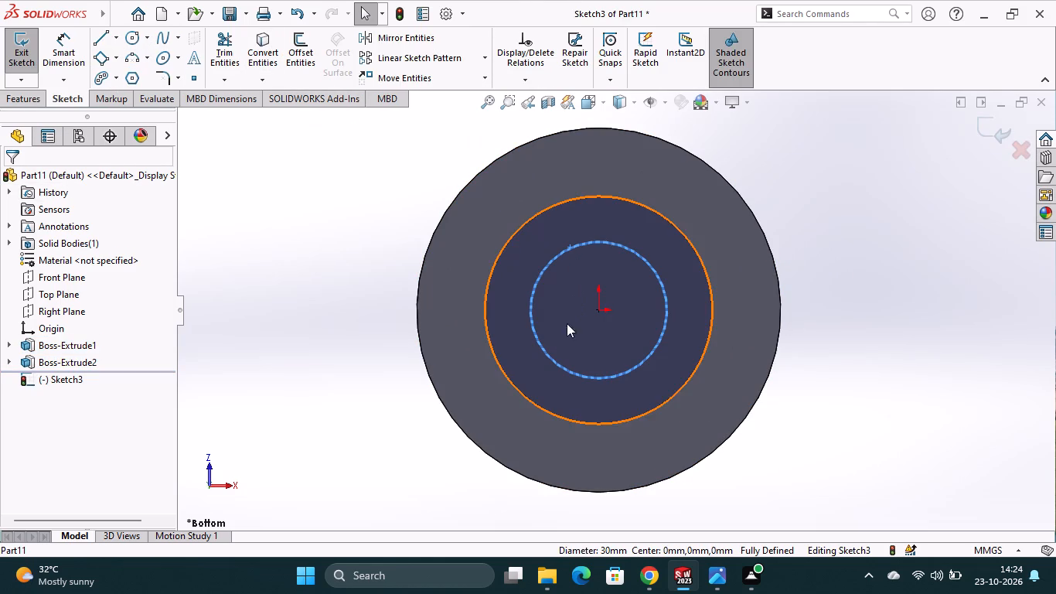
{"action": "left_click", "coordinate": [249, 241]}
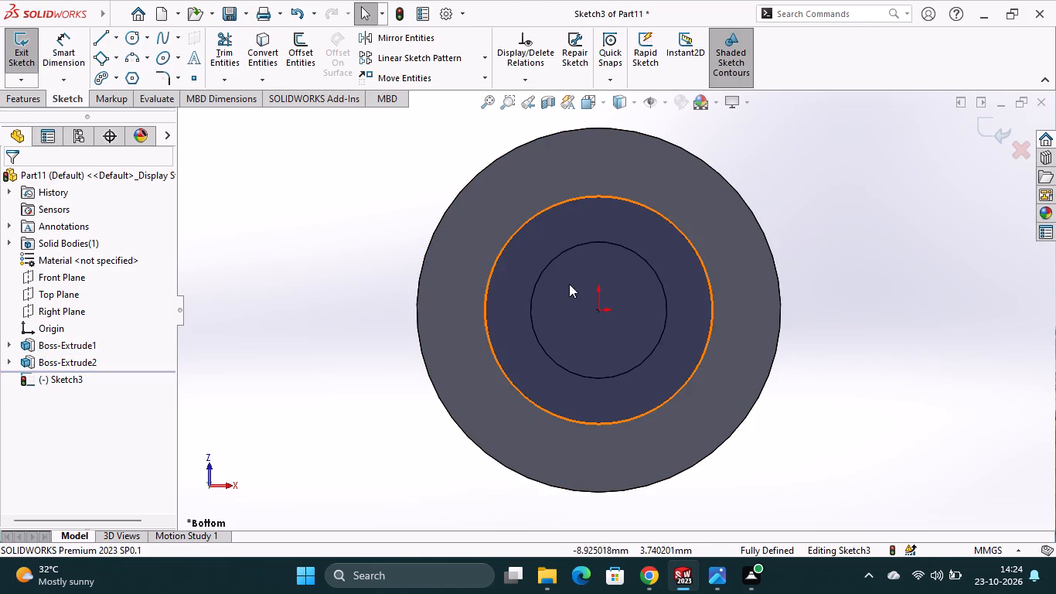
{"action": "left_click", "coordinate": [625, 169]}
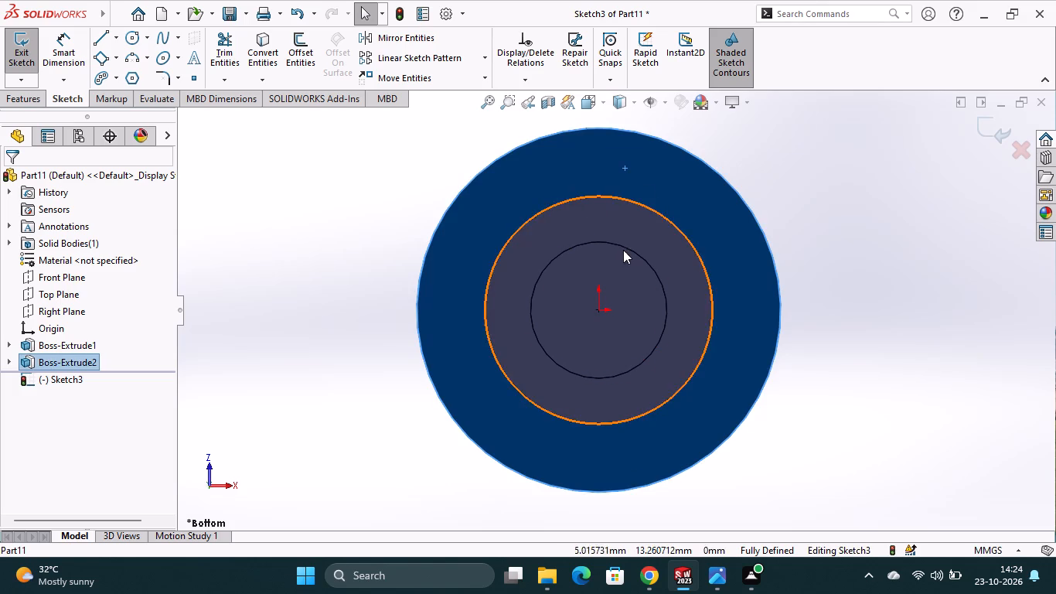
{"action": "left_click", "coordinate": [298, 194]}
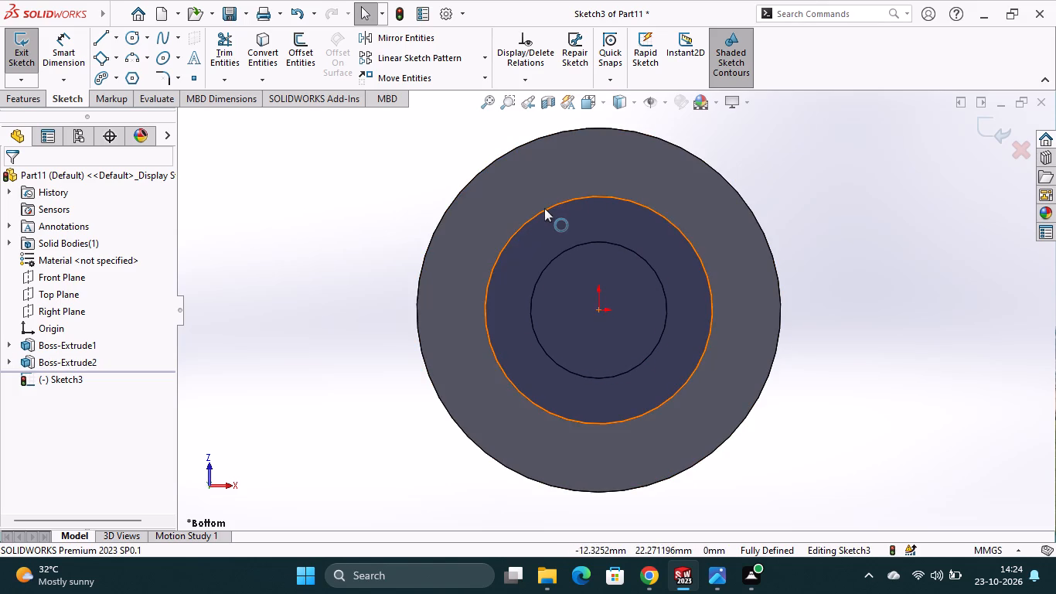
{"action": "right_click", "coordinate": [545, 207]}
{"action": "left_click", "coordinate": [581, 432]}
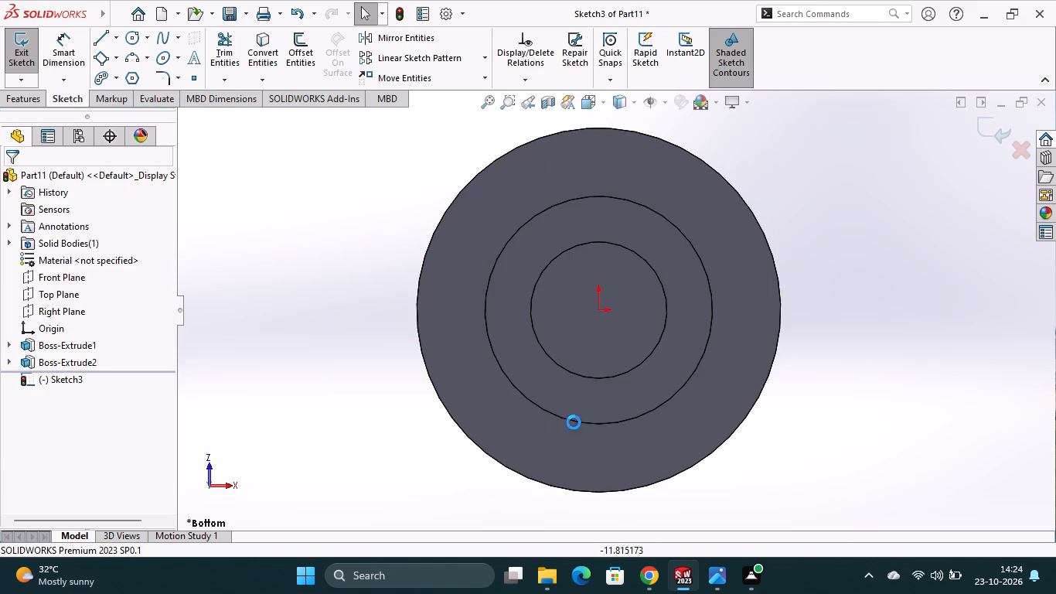
Convert only the 30 mm bore edge into a sketch circle with Convert Entities.
{"action": "left_click", "coordinate": [267, 41]}
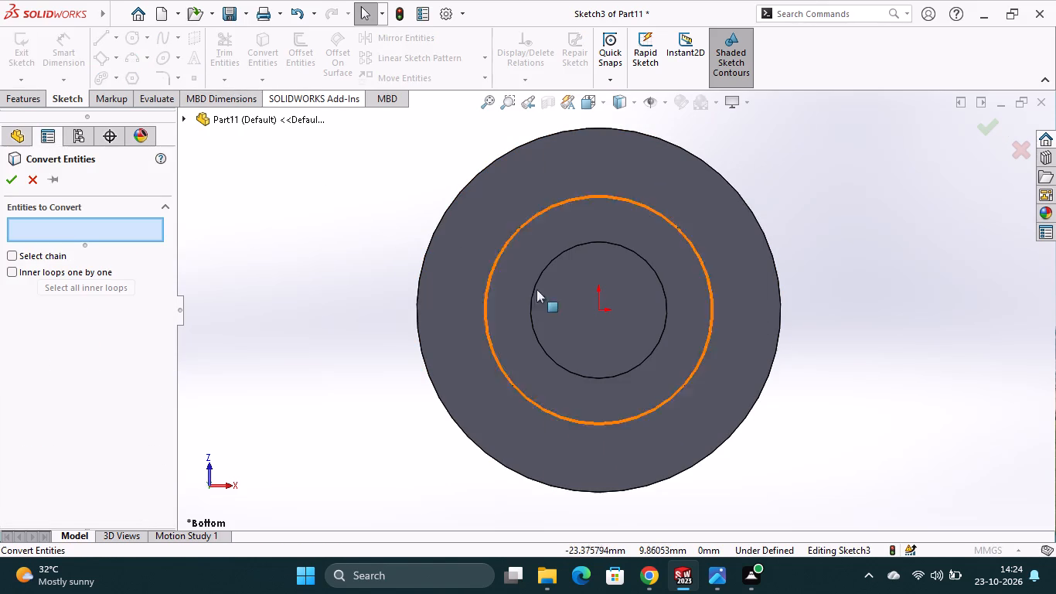
{"action": "left_click", "coordinate": [594, 243]}
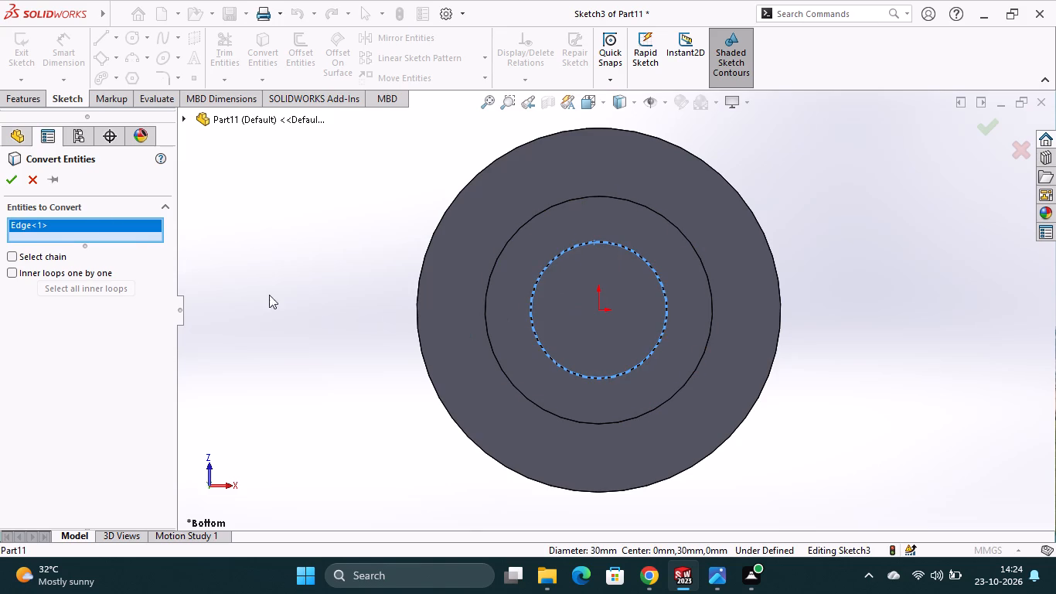
{"action": "left_click", "coordinate": [13, 181]}
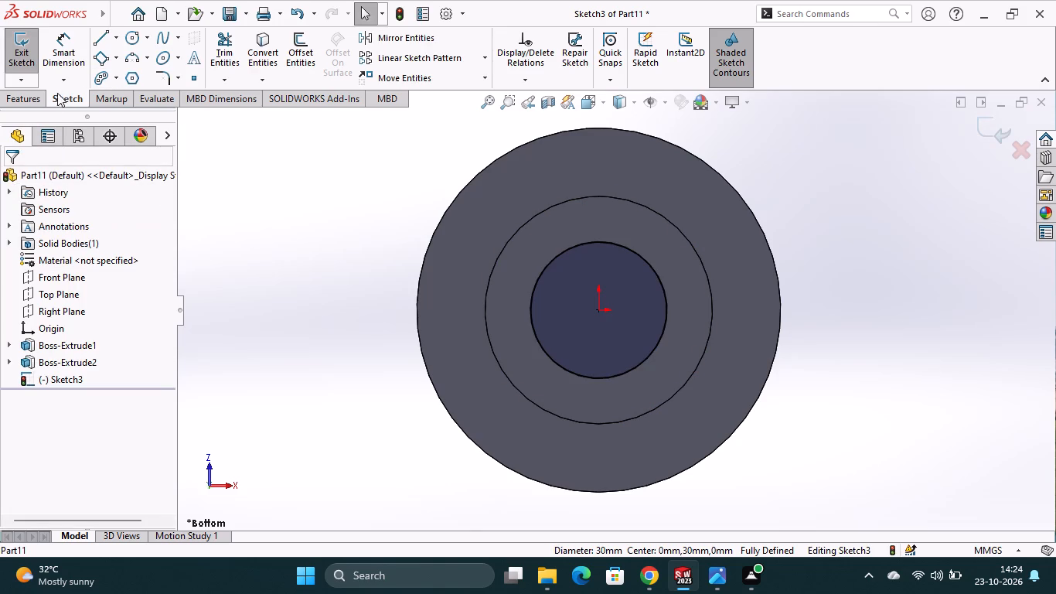
Cut-extrude the 30 mm circle up into the body with a blind depth of 75 mm.
{"action": "left_click", "coordinate": [26, 101]}
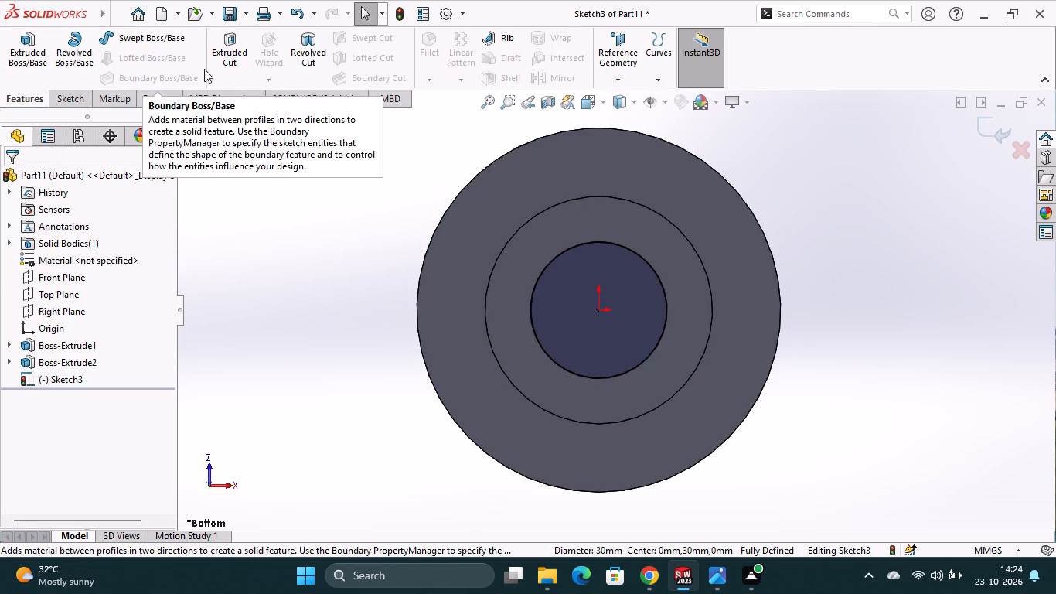
{"action": "left_click", "coordinate": [229, 69]}
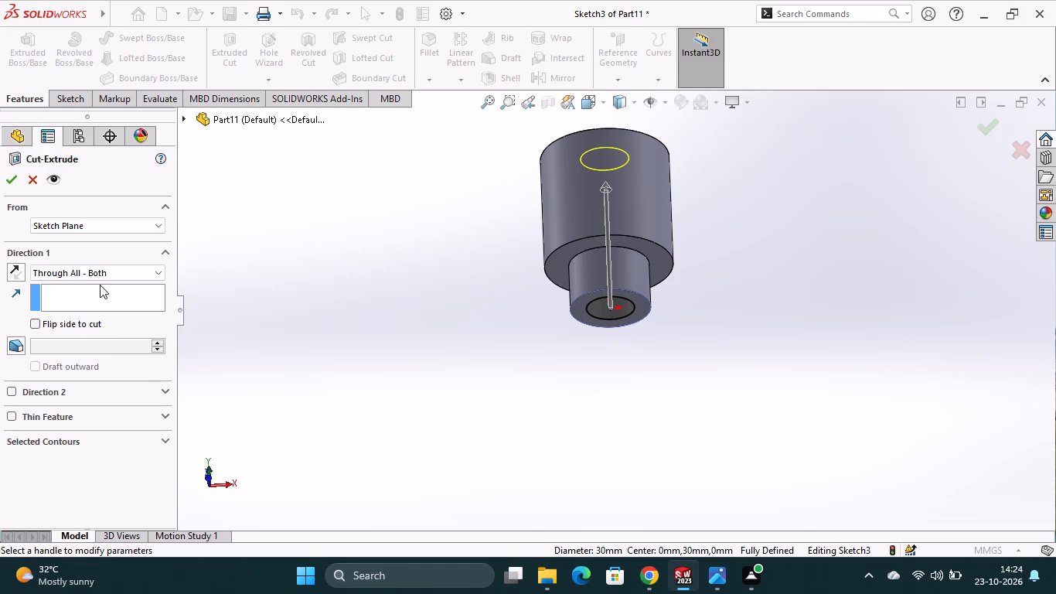
{"action": "left_click", "coordinate": [106, 271]}
{"action": "left_click", "coordinate": [96, 280]}
{"action": "left_click", "coordinate": [95, 278]}
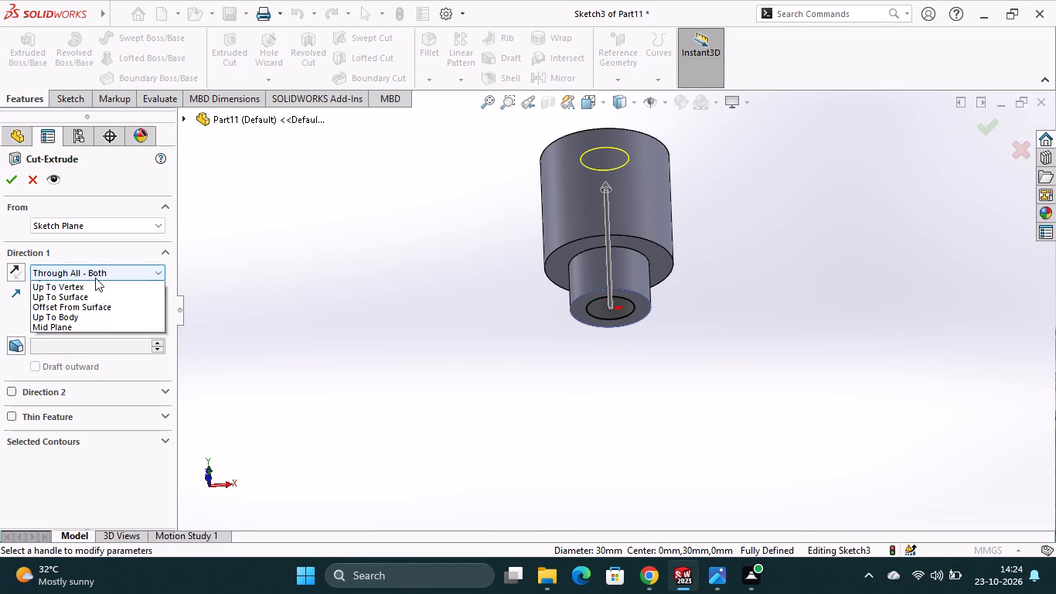
{"action": "left_click", "coordinate": [87, 286]}
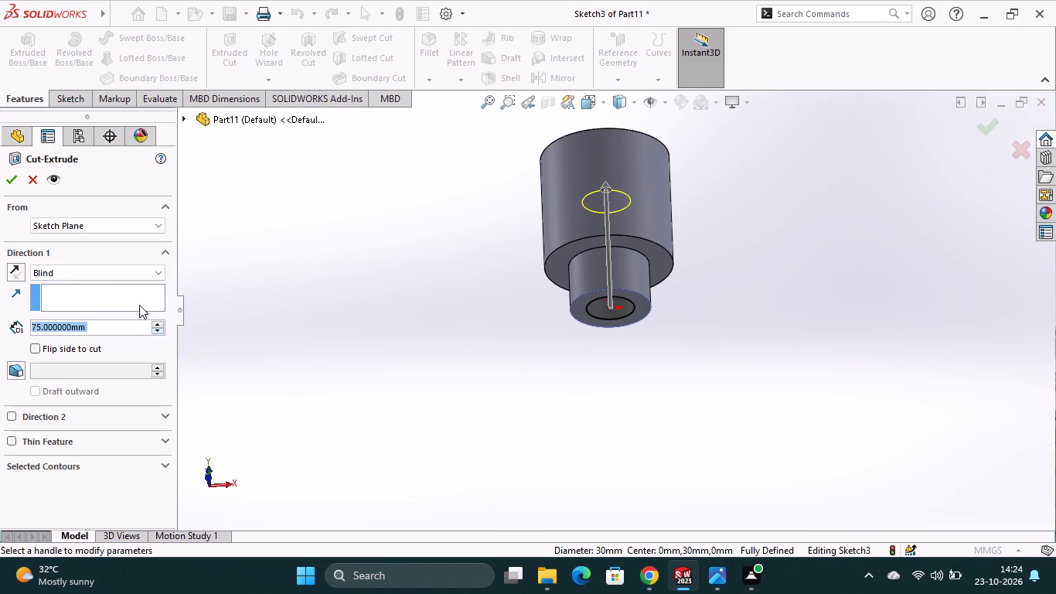
{"action": "left_click", "coordinate": [9, 183]}
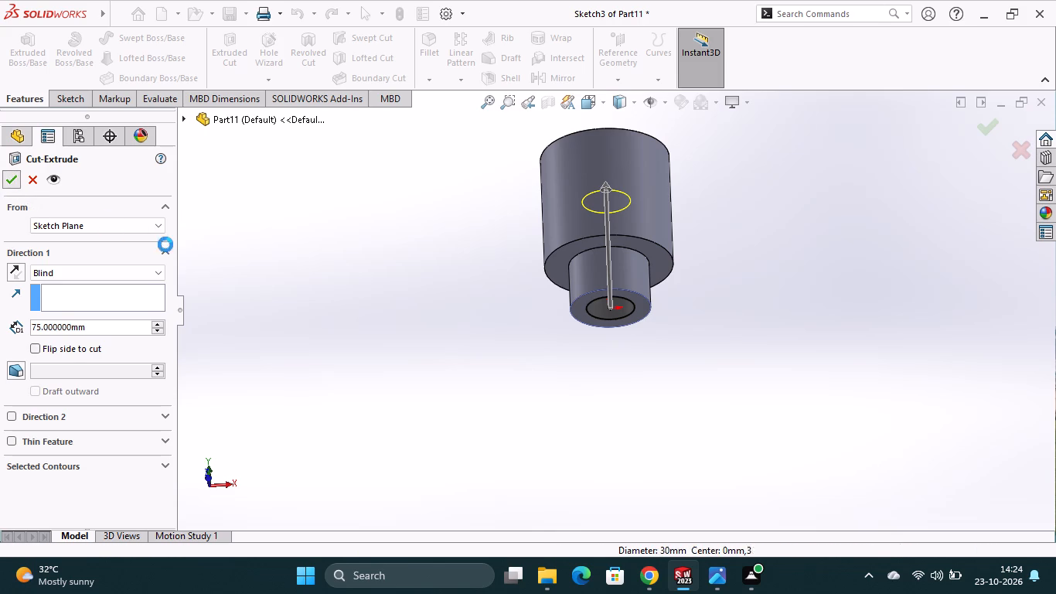
{"action": "left_click", "coordinate": [347, 331]}
Start a new sketch on the Right Plane.
{"action": "middle_click_drag", "start_coordinate": [733, 268], "coordinate": [744, 359]}
{"action": "scroll", "coordinate": [744, 352], "scroll_direction": "up", "scroll_amount": 1}
{"action": "middle_click_drag", "start_coordinate": [730, 227], "coordinate": [735, 257]}
{"action": "scroll", "coordinate": [735, 256], "scroll_direction": "down", "scroll_amount": 1}
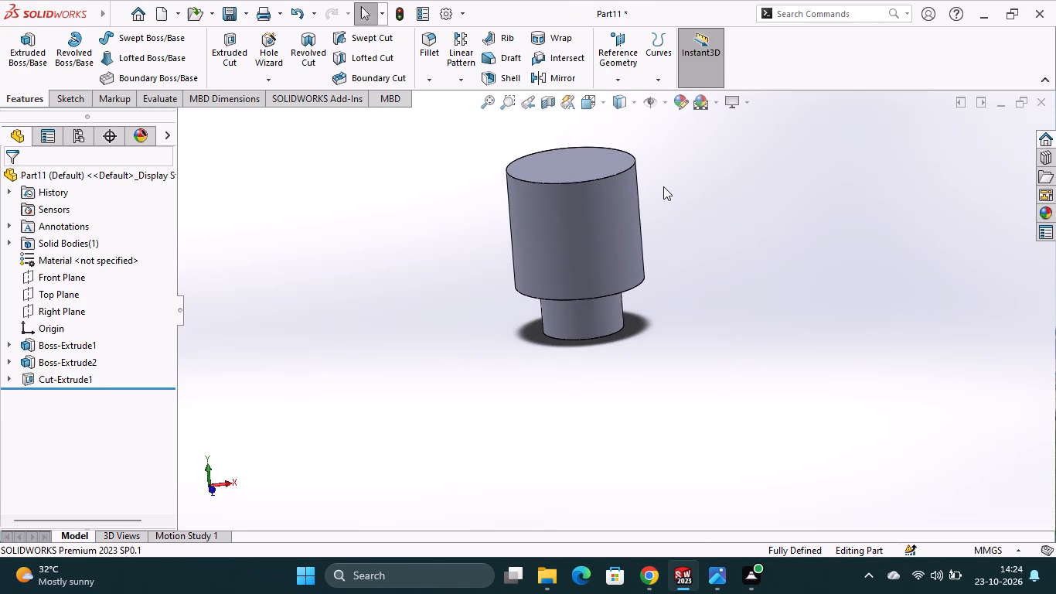
{"action": "scroll", "coordinate": [663, 186], "scroll_direction": "up", "scroll_amount": 2}
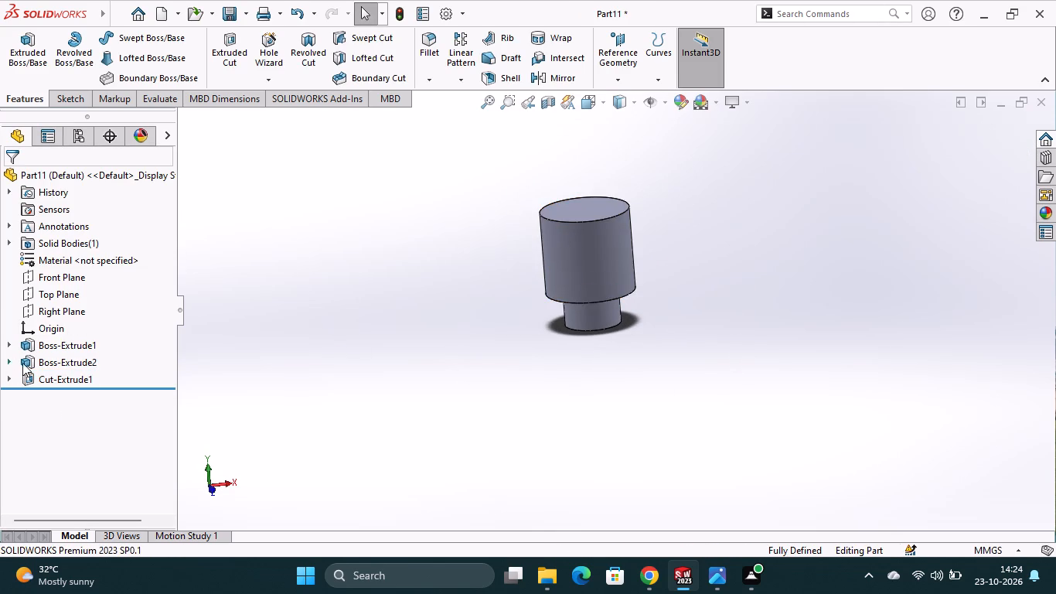
{"action": "left_click", "coordinate": [66, 311]}
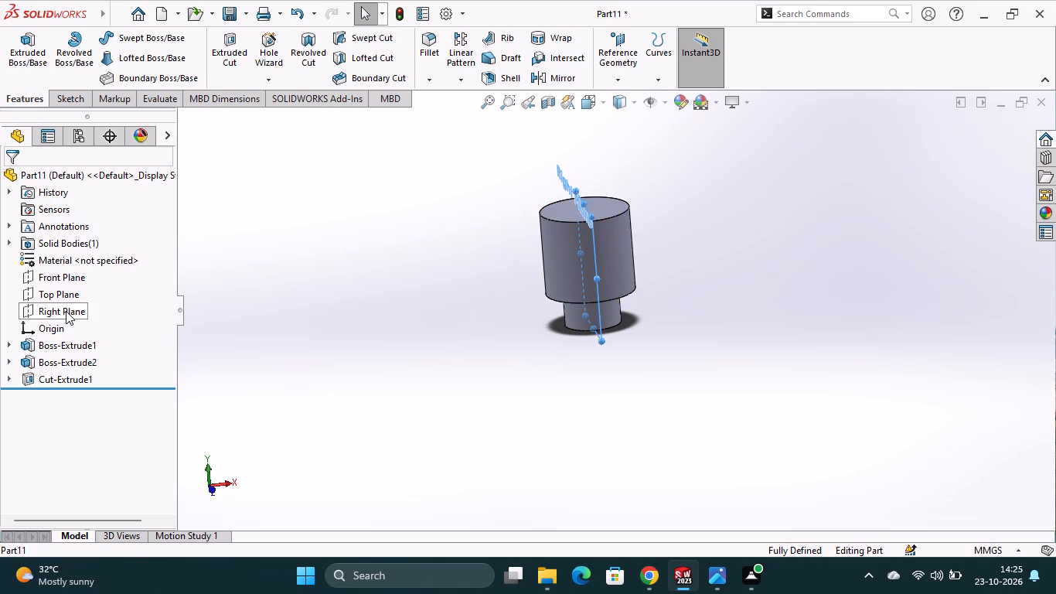
{"action": "left_click", "coordinate": [84, 294]}
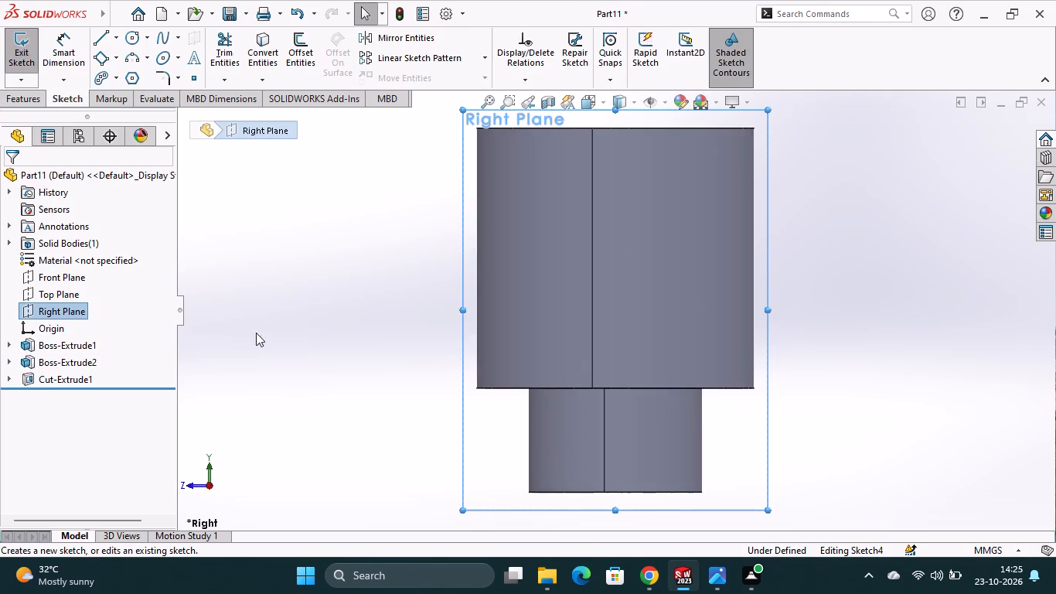
{"action": "scroll", "coordinate": [597, 271], "scroll_direction": "up", "scroll_amount": 2}
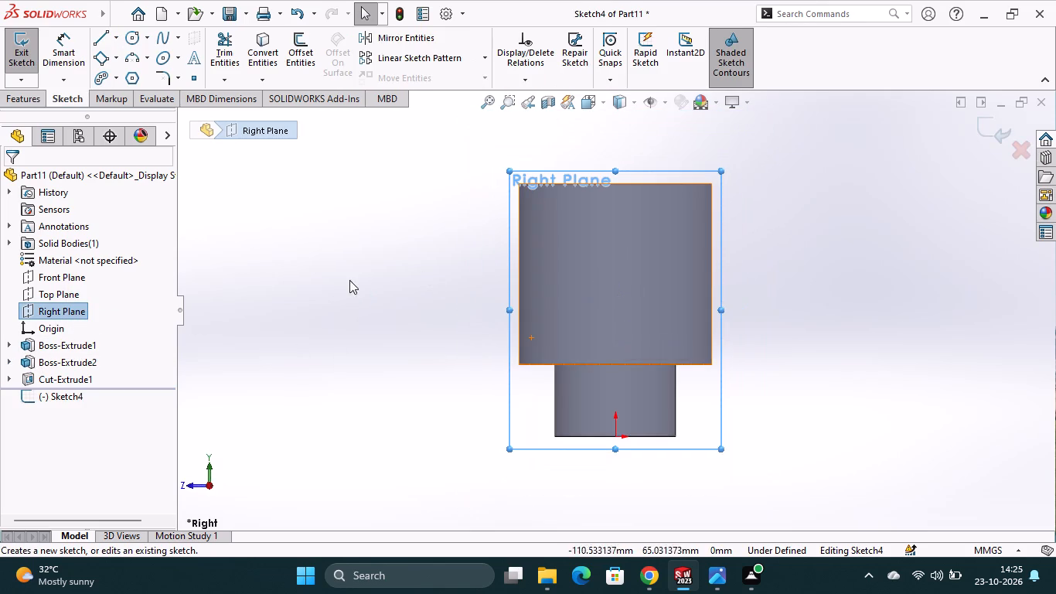
Draw a vertical construction line about 123 mm long from the origin up past the top of the cylinder.
{"action": "left_click", "coordinate": [114, 60]}
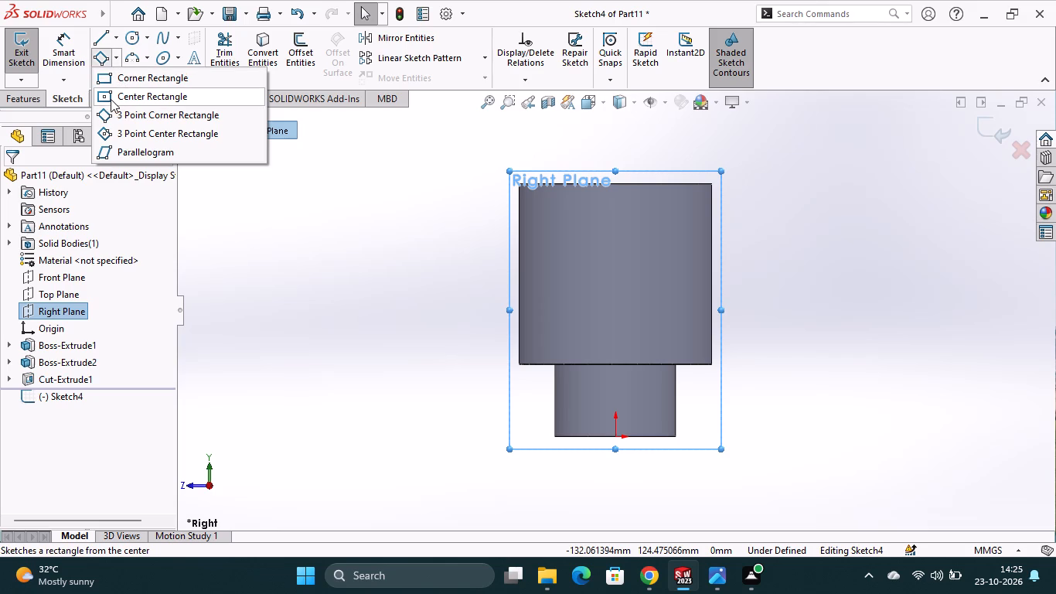
{"action": "left_click", "coordinate": [108, 96]}
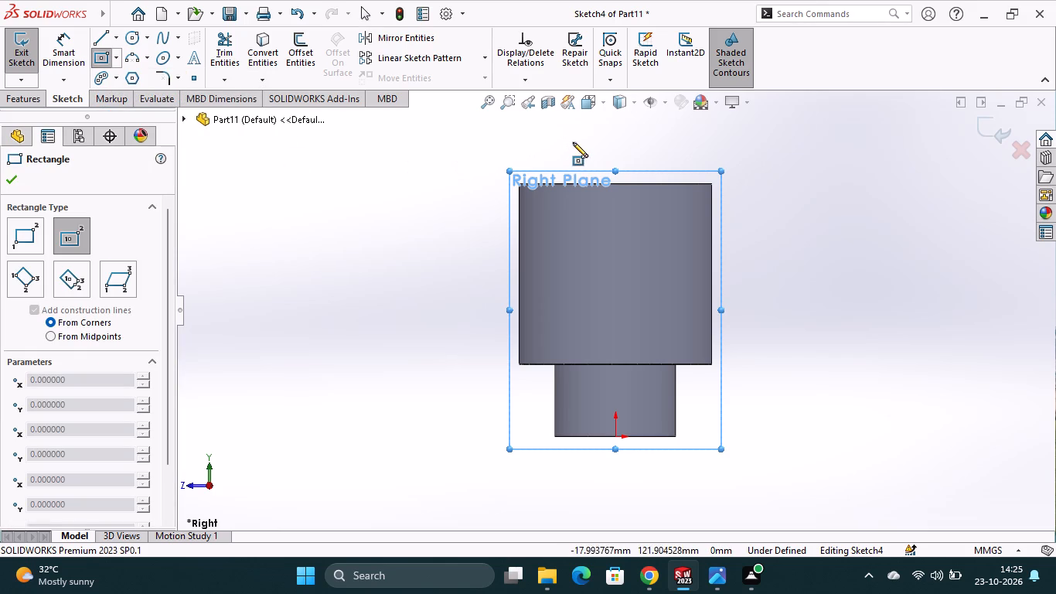
{"action": "left_click", "coordinate": [118, 39]}
{"action": "left_click", "coordinate": [127, 77]}
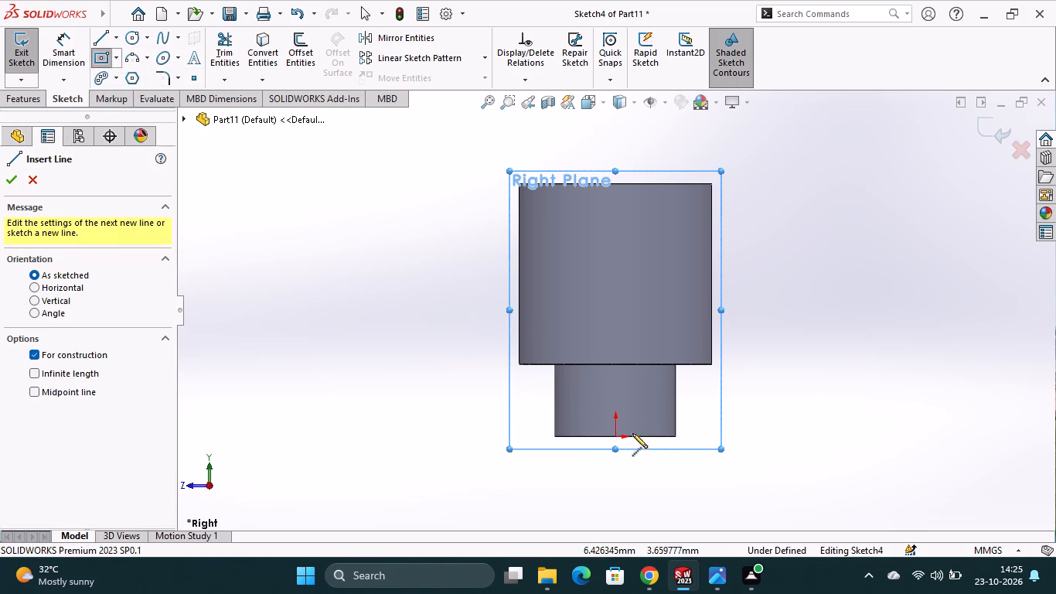
{"action": "left_click", "coordinate": [616, 437]}
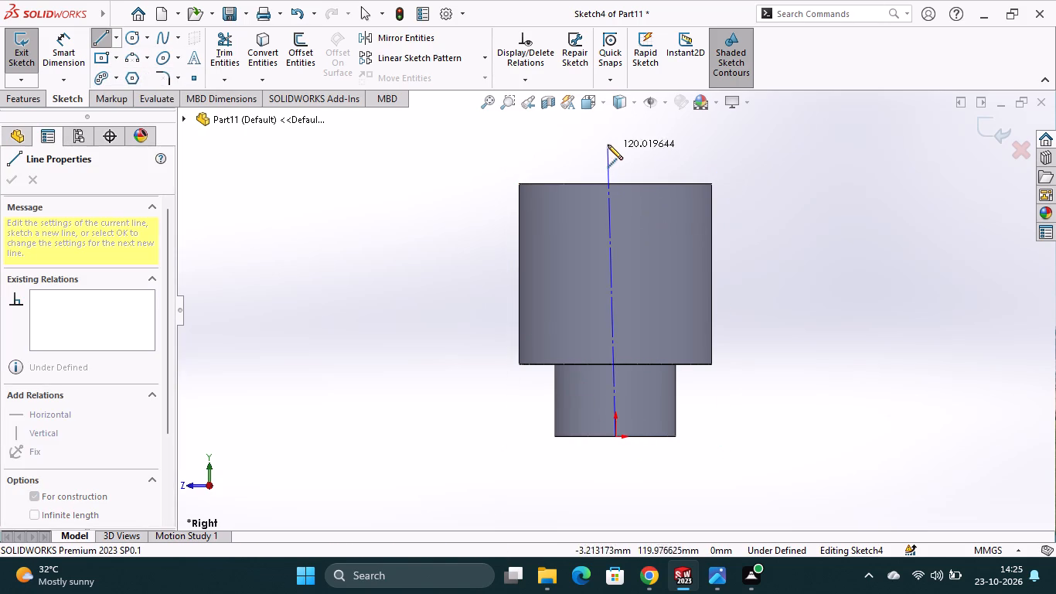
{"action": "left_click", "coordinate": [616, 139]}
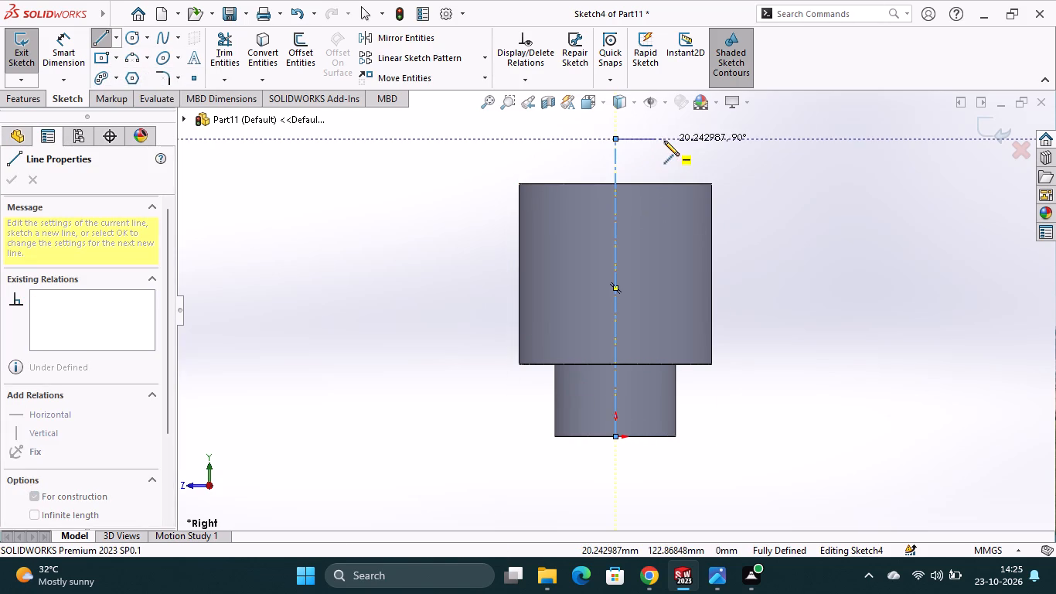
{"action": "key", "text": "Escape"}
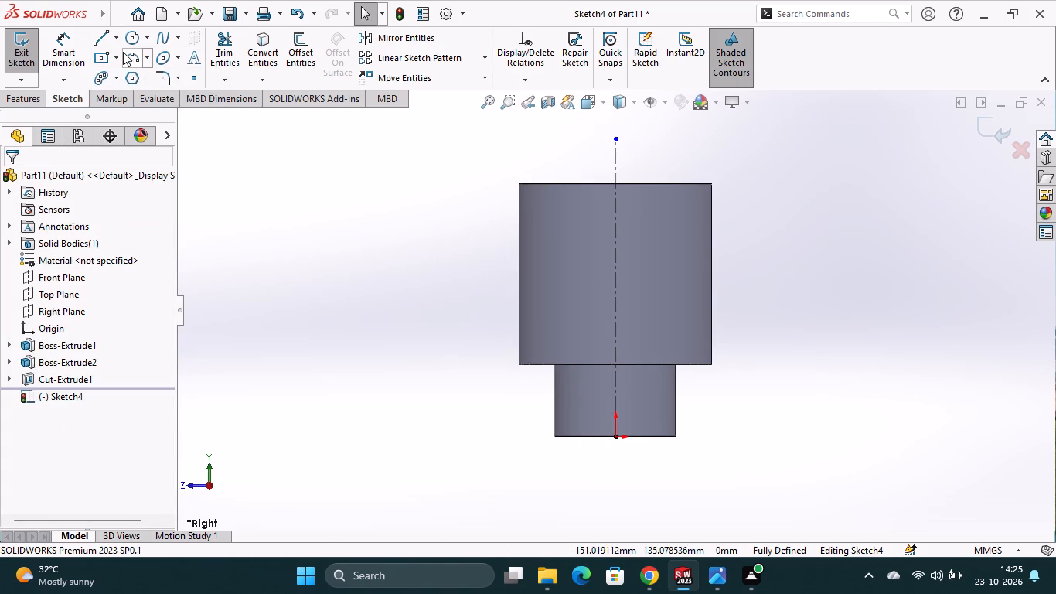
Sketch a corner rectangle about 44 mm wide and 56 mm high across the centreline, down from the upper cylinder's top edge.
{"action": "left_click", "coordinate": [116, 58]}
{"action": "left_click", "coordinate": [115, 77]}
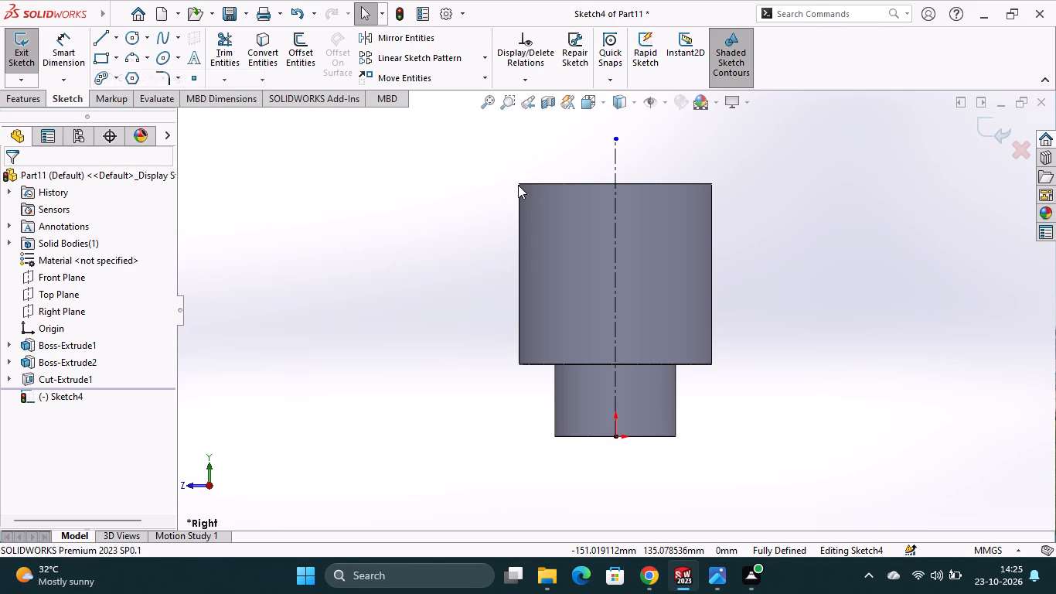
{"action": "left_click", "coordinate": [562, 186]}
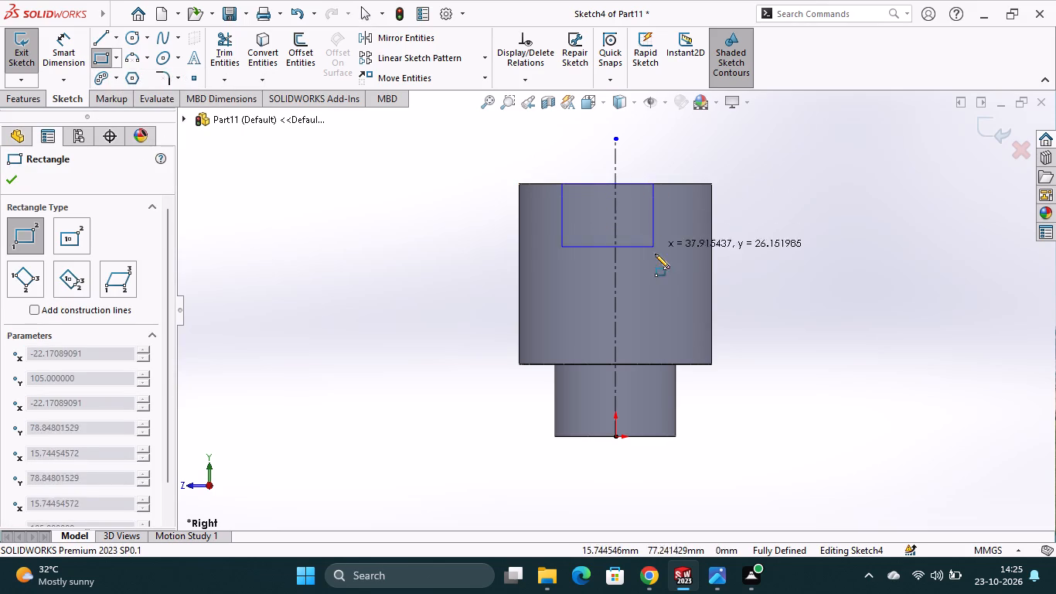
{"action": "left_click", "coordinate": [667, 319]}
{"action": "key", "text": "Escape"}
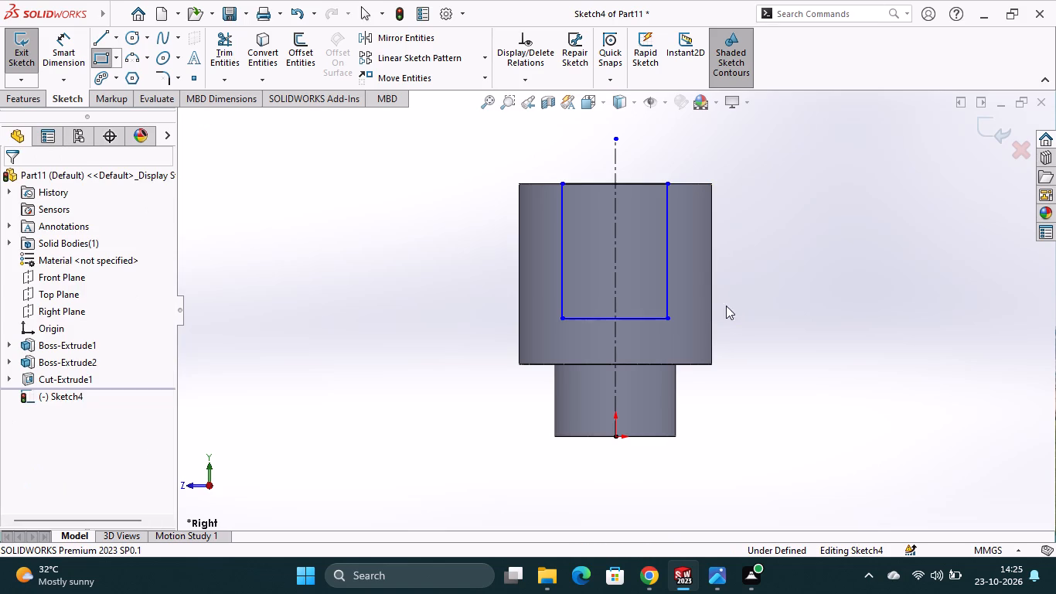
Dimension the rectangle's top edge and set its width to 40 mm.
{"action": "left_click", "coordinate": [73, 47]}
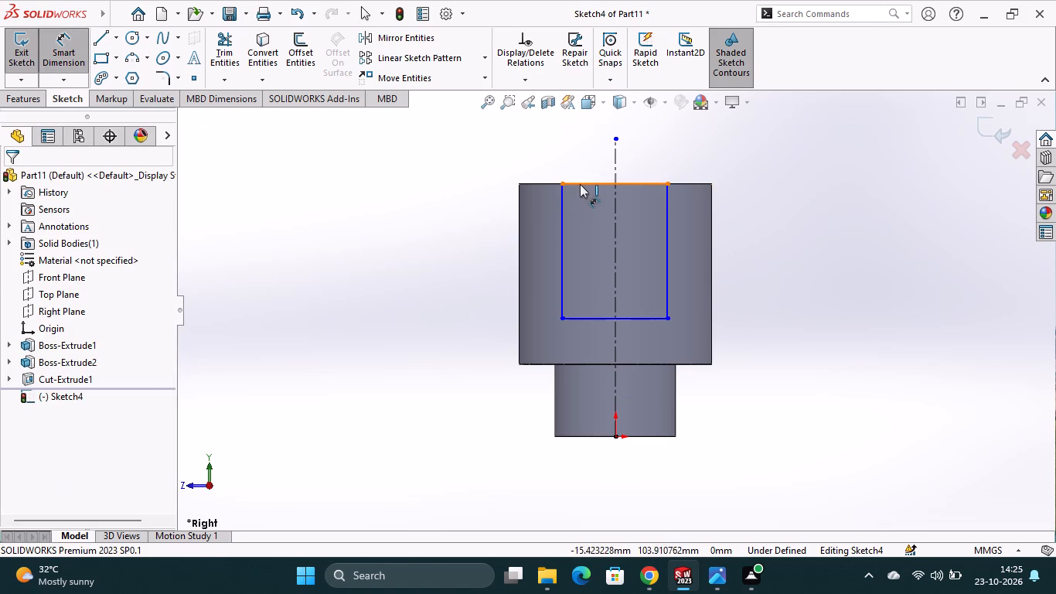
{"action": "left_click", "coordinate": [583, 181]}
{"action": "left_click", "coordinate": [588, 162]}
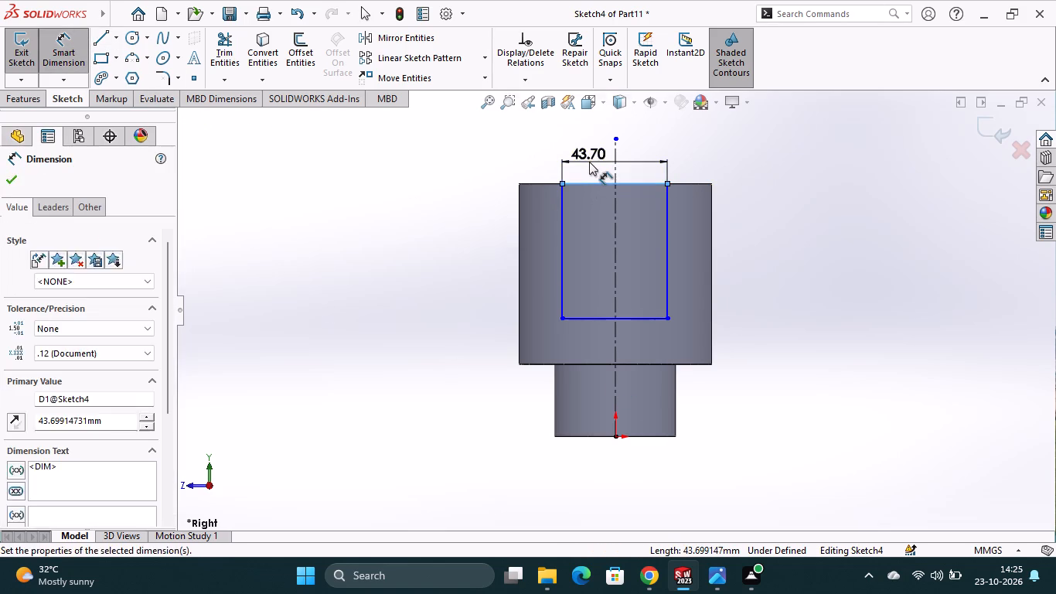
{"action": "type", "text": "40"}
{"action": "key", "text": "Return"}
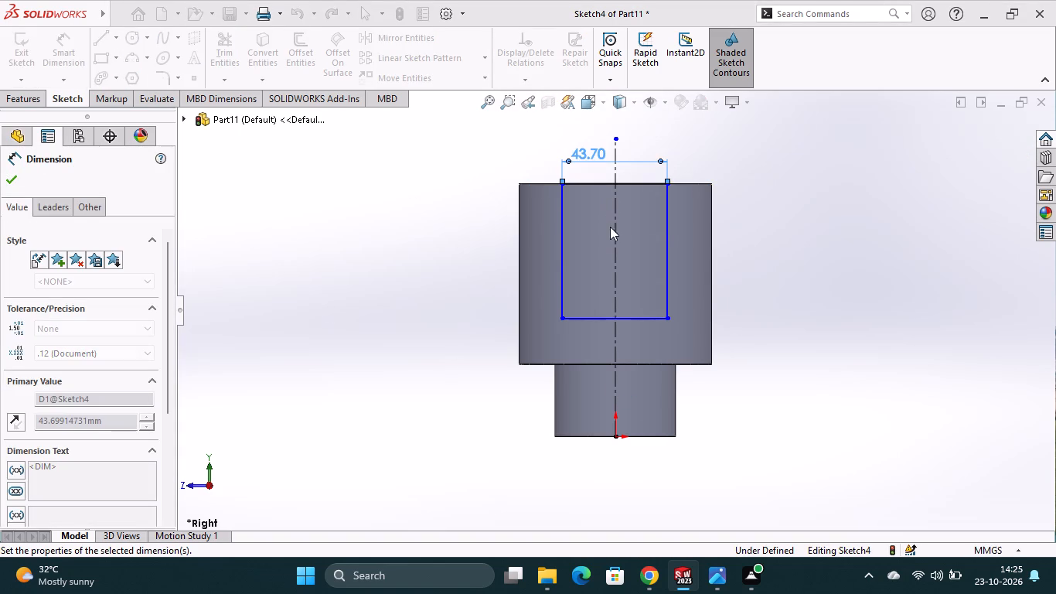
Dimension the distance from the vertical centreline to the rectangle's right-hand edge as 20 mm.
{"action": "left_click", "coordinate": [611, 246]}
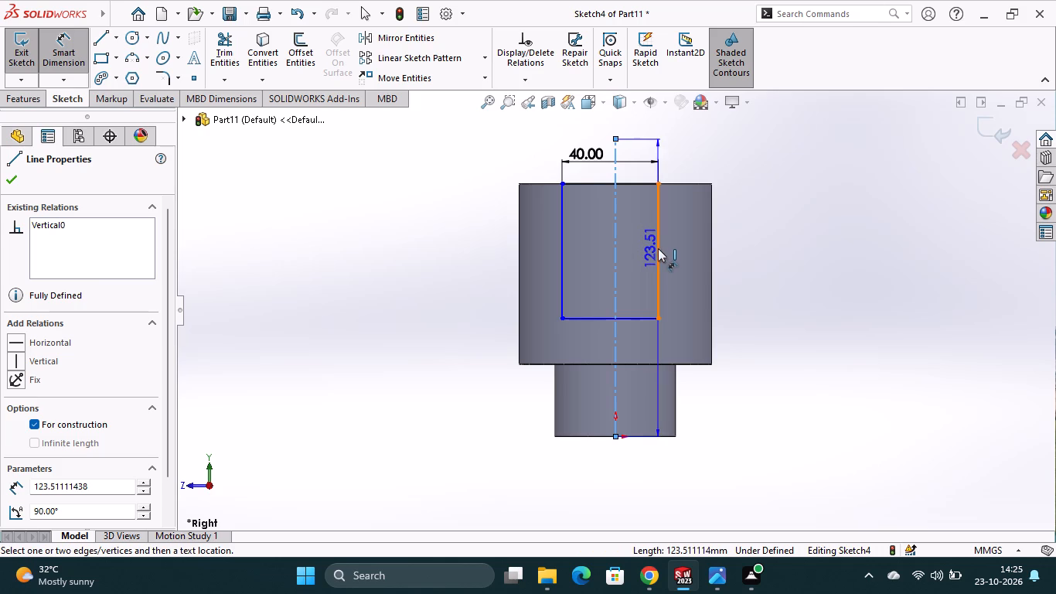
{"action": "left_click", "coordinate": [659, 249]}
{"action": "left_click", "coordinate": [645, 277]}
{"action": "type", "text": "20"}
{"action": "key", "text": "Return"}
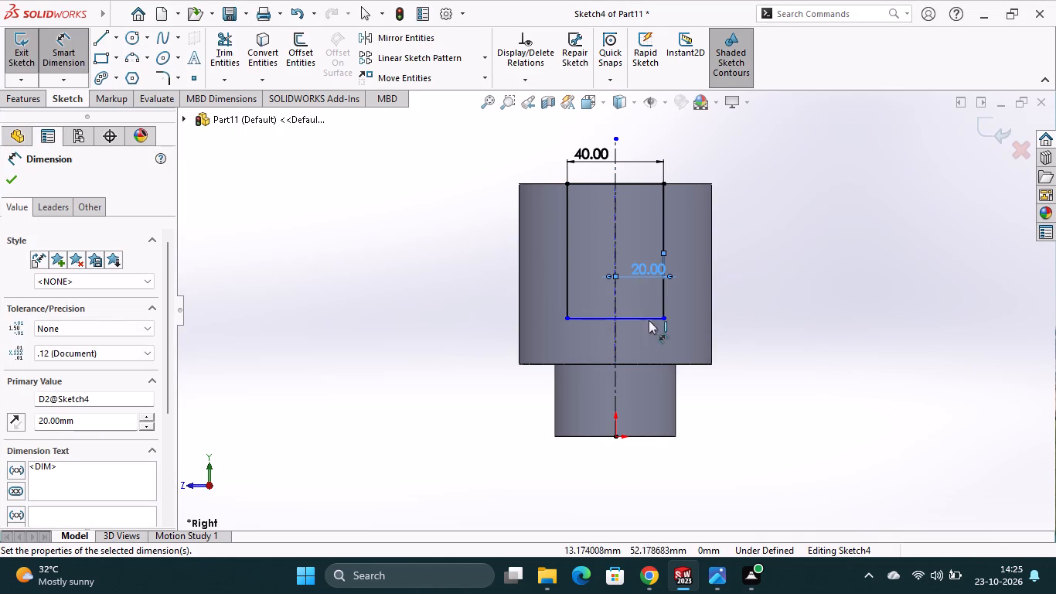
Dimension the rectangle's height between its two right-hand corner points and set it to 80 mm.
{"action": "left_click", "coordinate": [666, 320]}
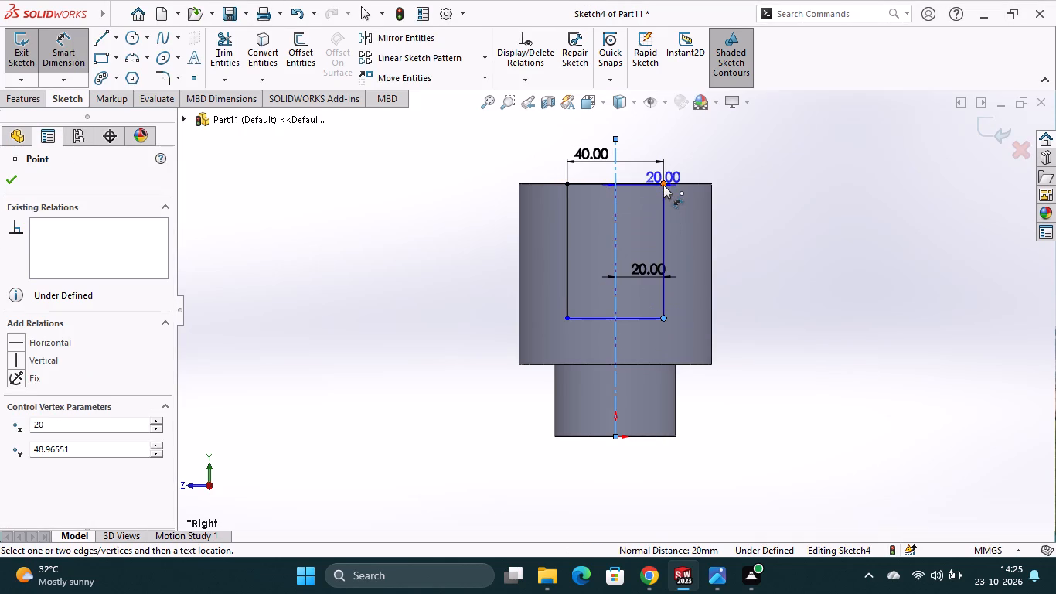
{"action": "left_click", "coordinate": [663, 184]}
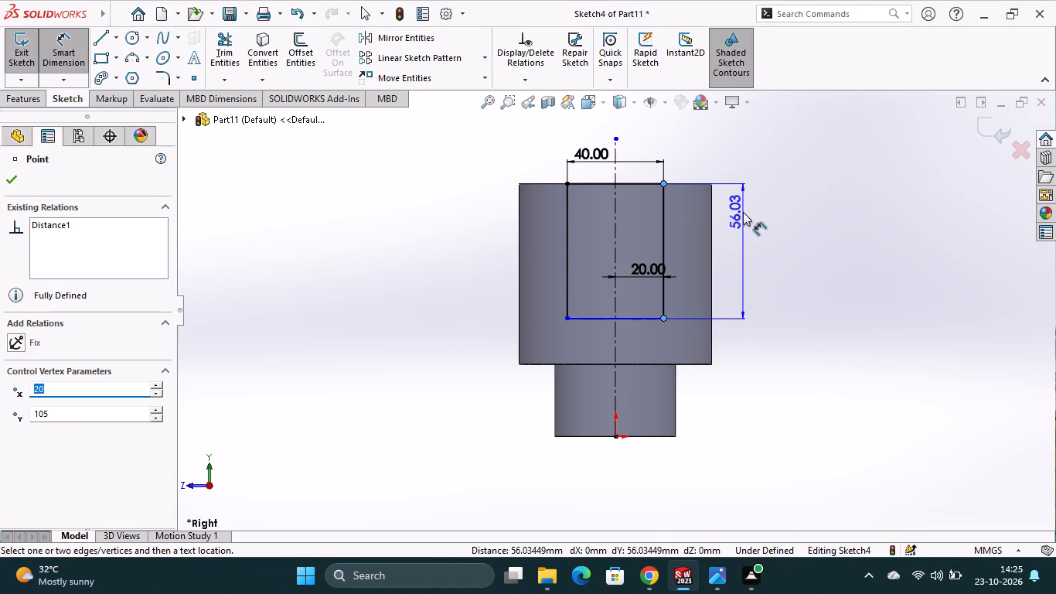
{"action": "left_click", "coordinate": [743, 212]}
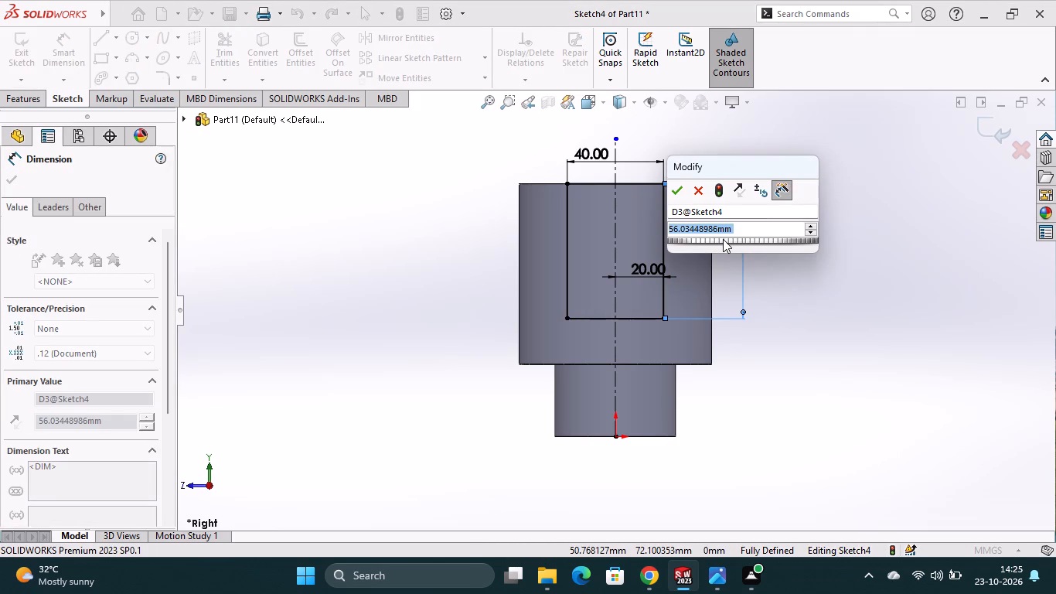
{"action": "type", "text": "80"}
{"action": "key", "text": "Return"}
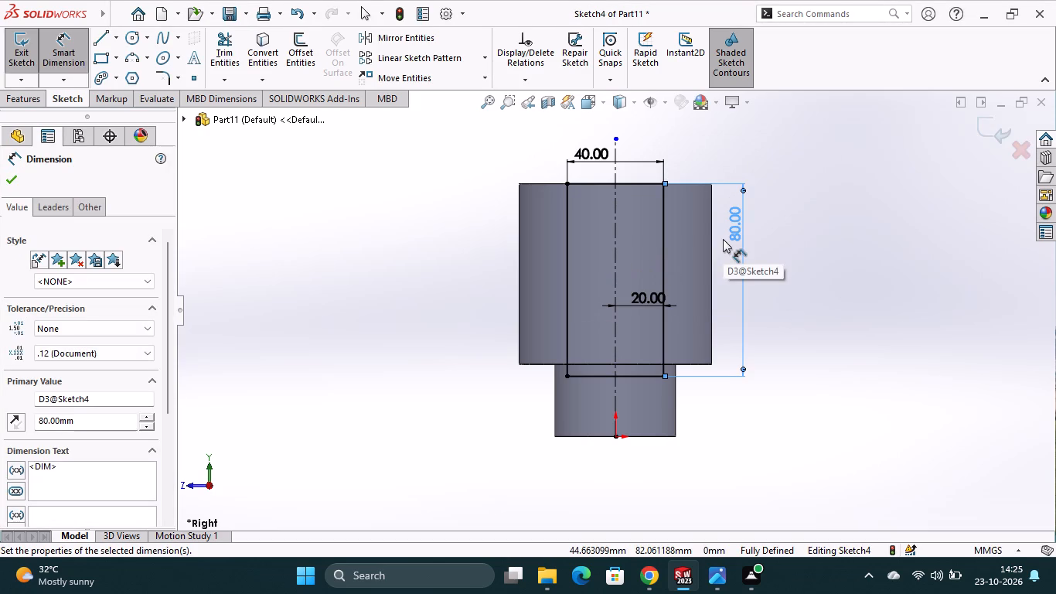
Change the rectangle's height dimension to 60 mm.
{"action": "type", "text": "60"}
{"action": "key", "text": "Return"}
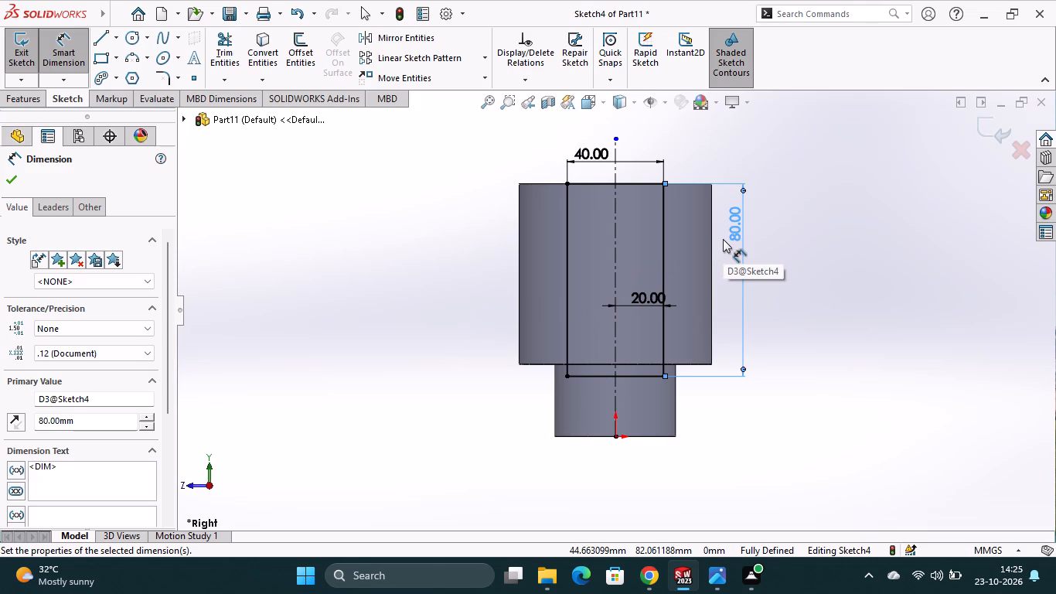
{"action": "double_click", "coordinate": [735, 237]}
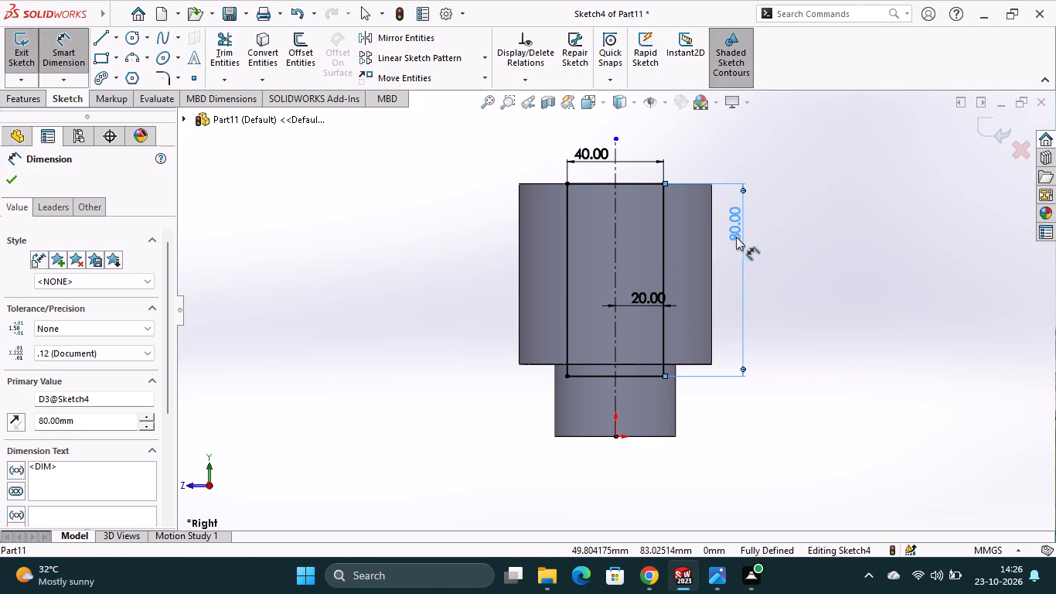
{"action": "type", "text": "60"}
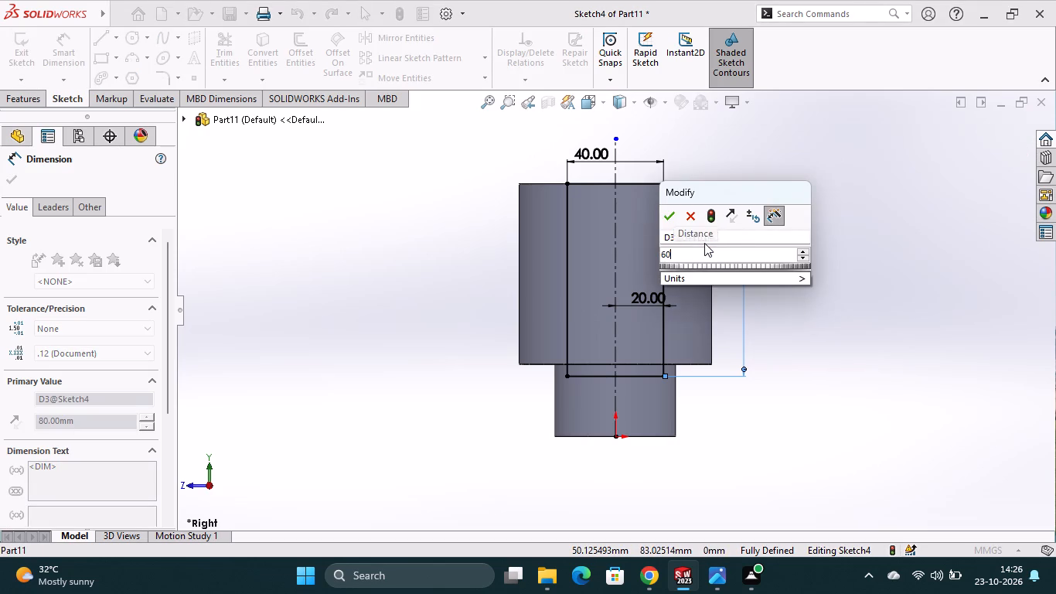
{"action": "key", "text": "Return"}
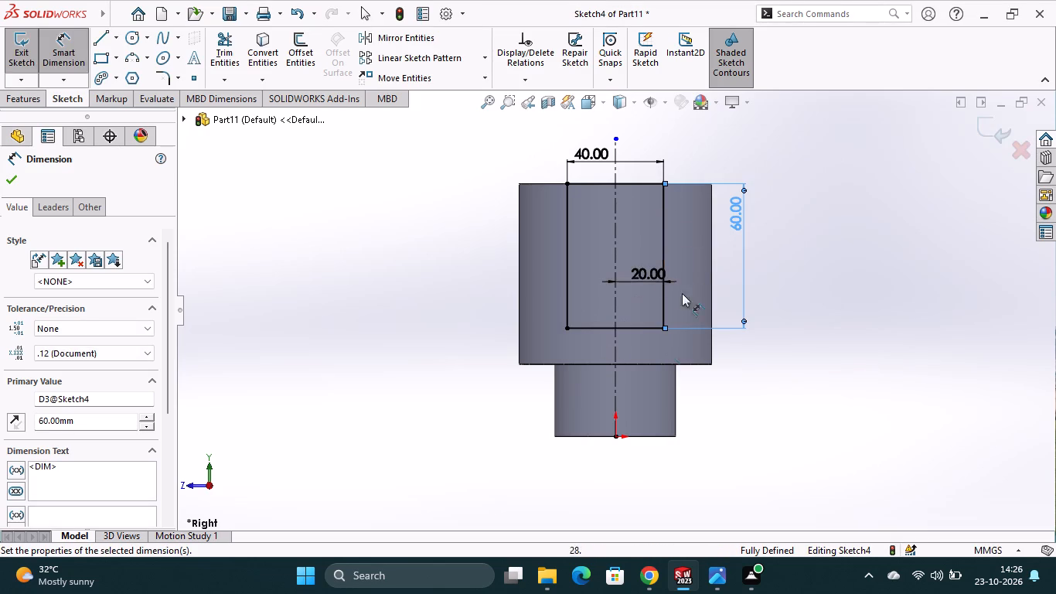
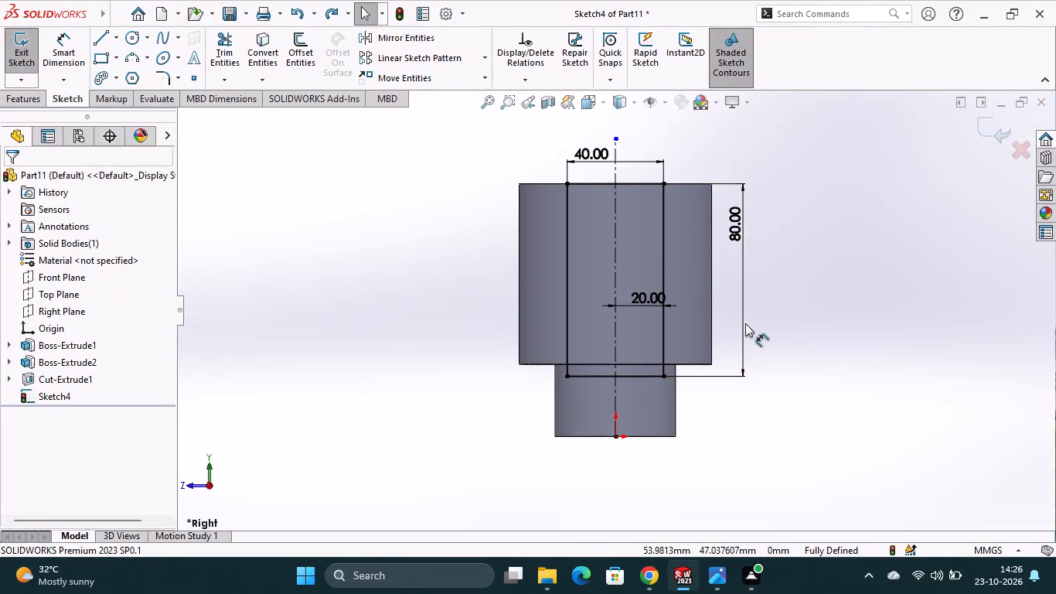
Undo the slot rectangle's dimensions, the rectangle, its centreline and the right-plane sketch itself.
{"action": "key", "text": "ctrl+z"}
{"action": "key", "text": "ctrl+z"}
{"action": "key", "text": "ctrl+z"}
{"action": "key", "text": "ctrl+z"}
{"action": "key", "text": "ctrl+z"}
{"action": "key", "text": "ctrl+z"}
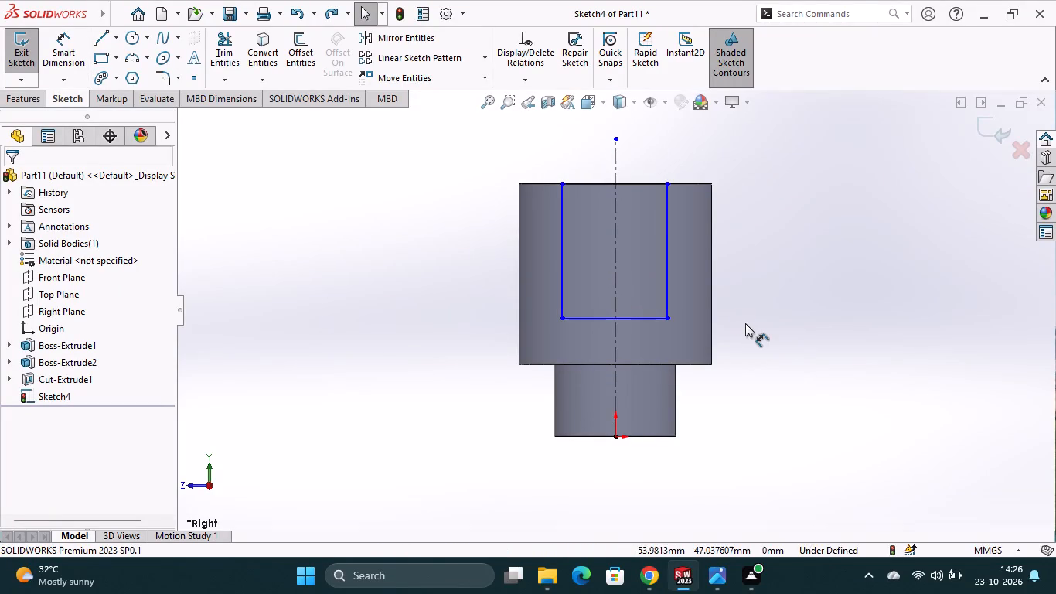
{"action": "key", "text": "ctrl+z"}
{"action": "key", "text": "ctrl+z"}
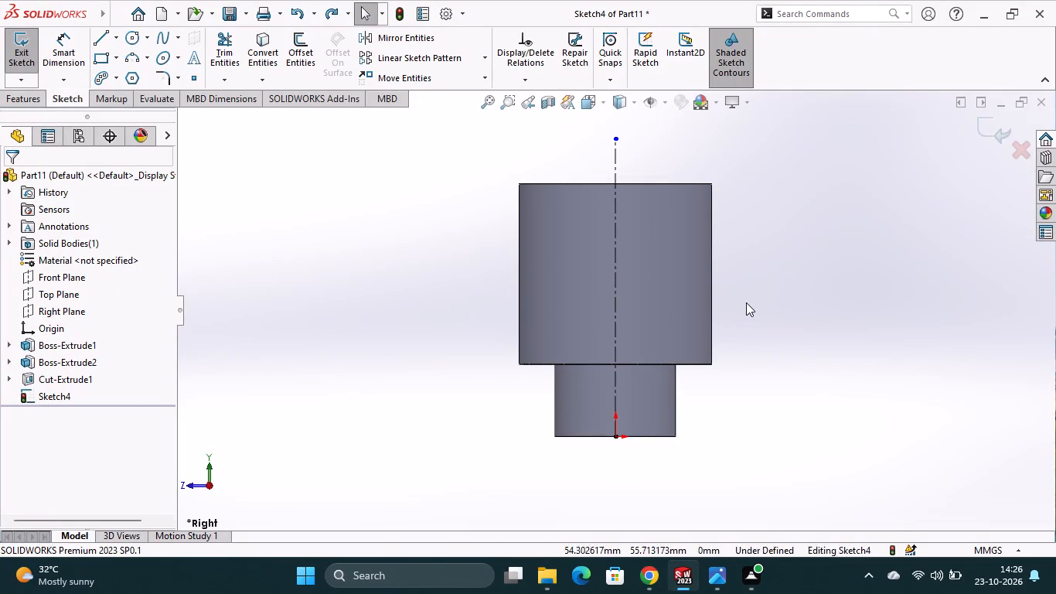
{"action": "key", "text": "ctrl+z"}
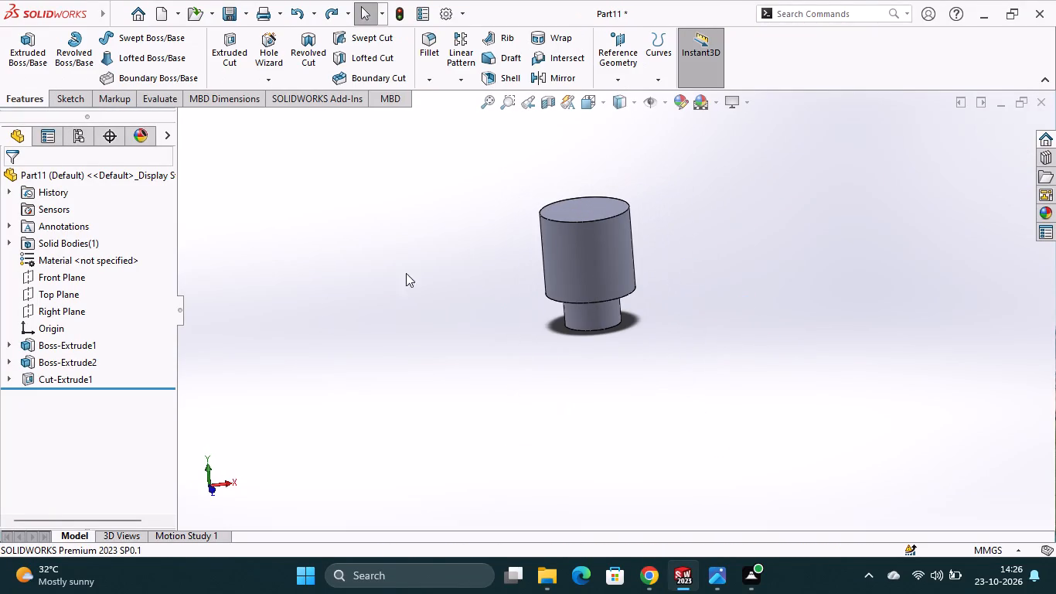
On the Top Plane, sketch a centre rectangle from the origin, about 40 mm wide and 103 mm tall.
{"action": "left_click", "coordinate": [73, 297]}
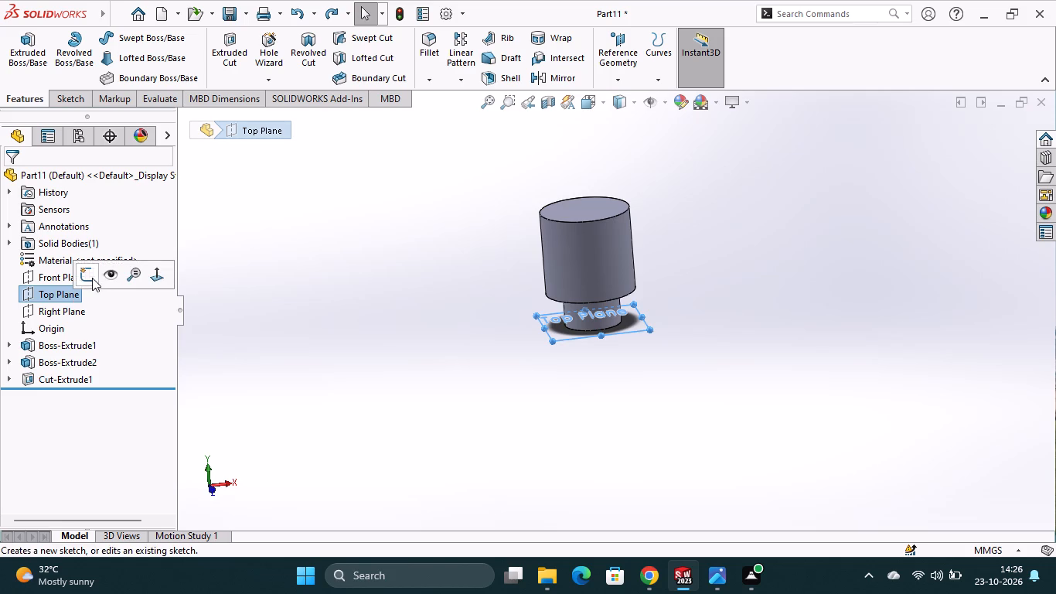
{"action": "left_click", "coordinate": [92, 278]}
{"action": "scroll", "coordinate": [591, 308], "scroll_direction": "up", "scroll_amount": 2}
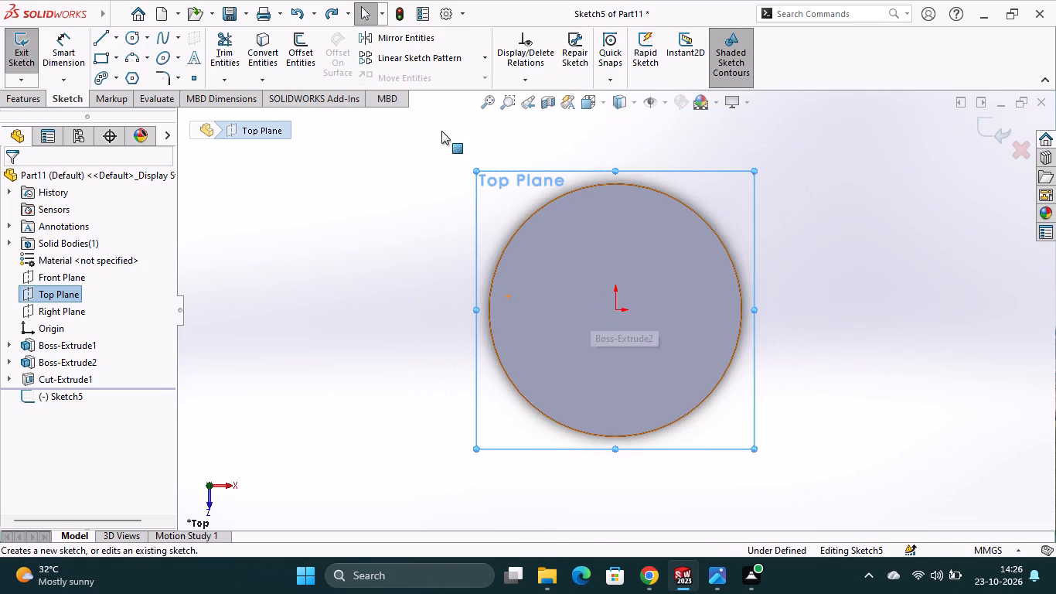
{"action": "left_click", "coordinate": [117, 62]}
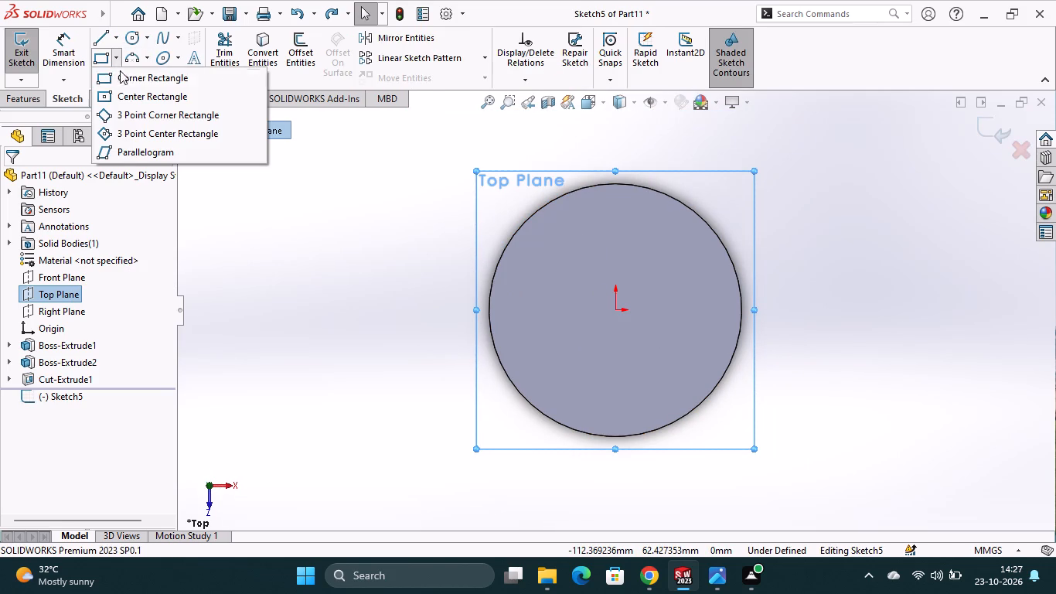
{"action": "left_click", "coordinate": [122, 94]}
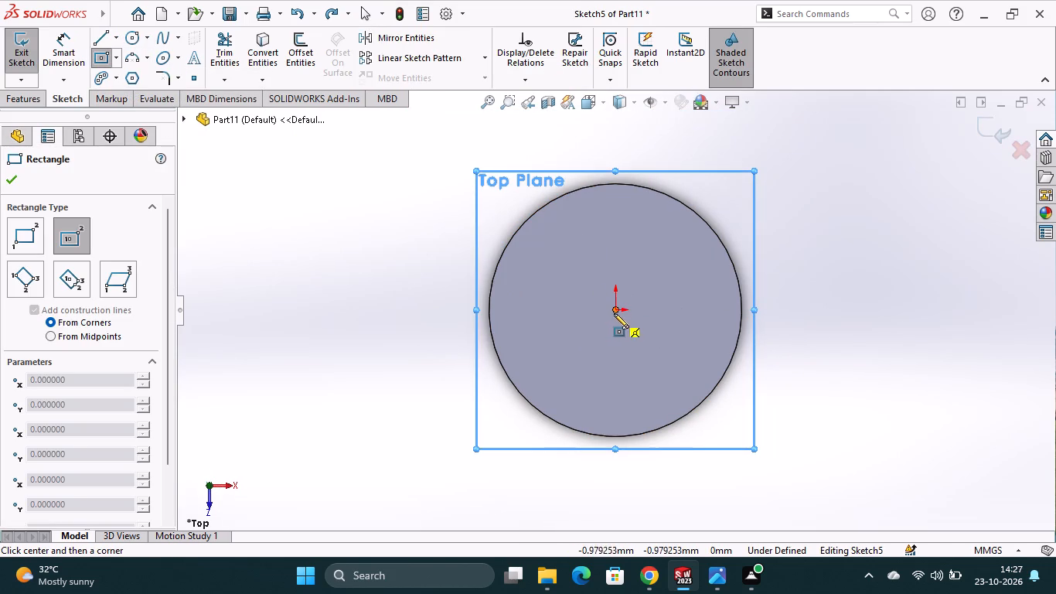
{"action": "left_click", "coordinate": [615, 313]}
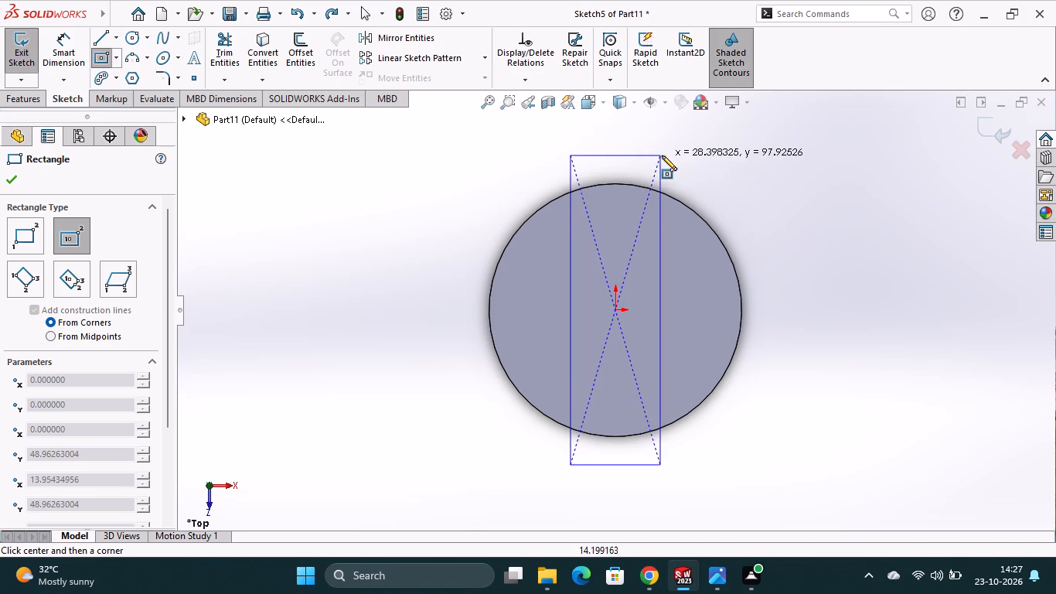
{"action": "left_click", "coordinate": [678, 147]}
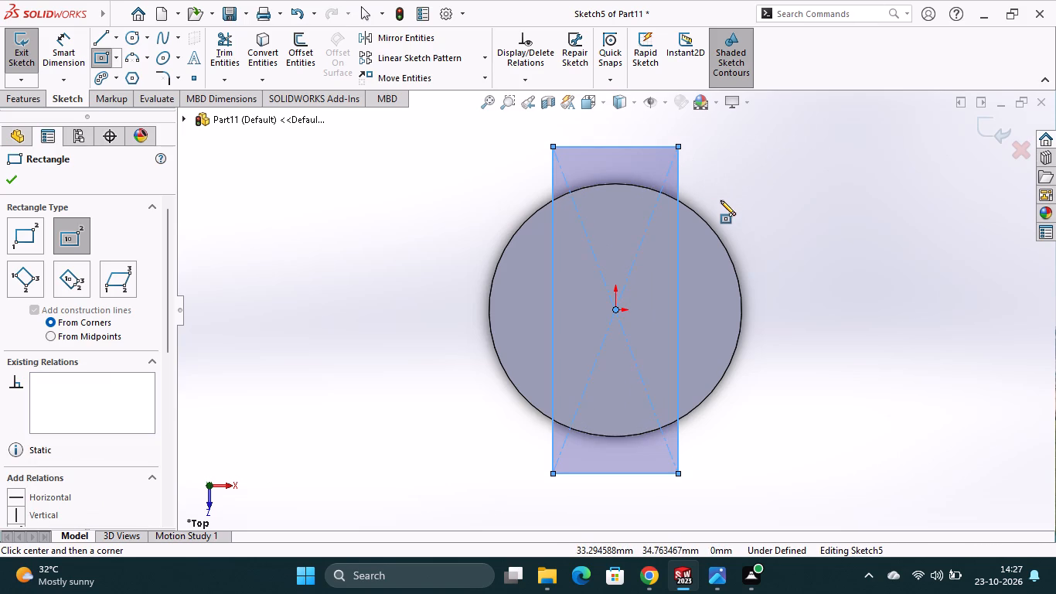
{"action": "key", "text": "Escape"}
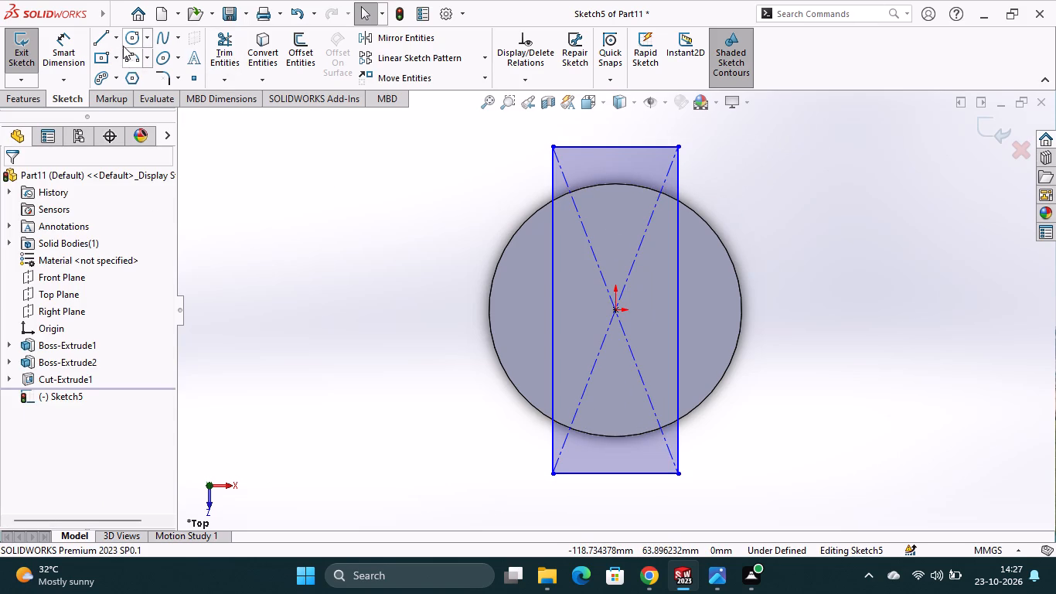
Draw a vertical centreline from the midpoint of the rectangle's top edge through the origin to just past its bottom edge.
{"action": "left_click", "coordinate": [119, 42]}
{"action": "left_click", "coordinate": [115, 44]}
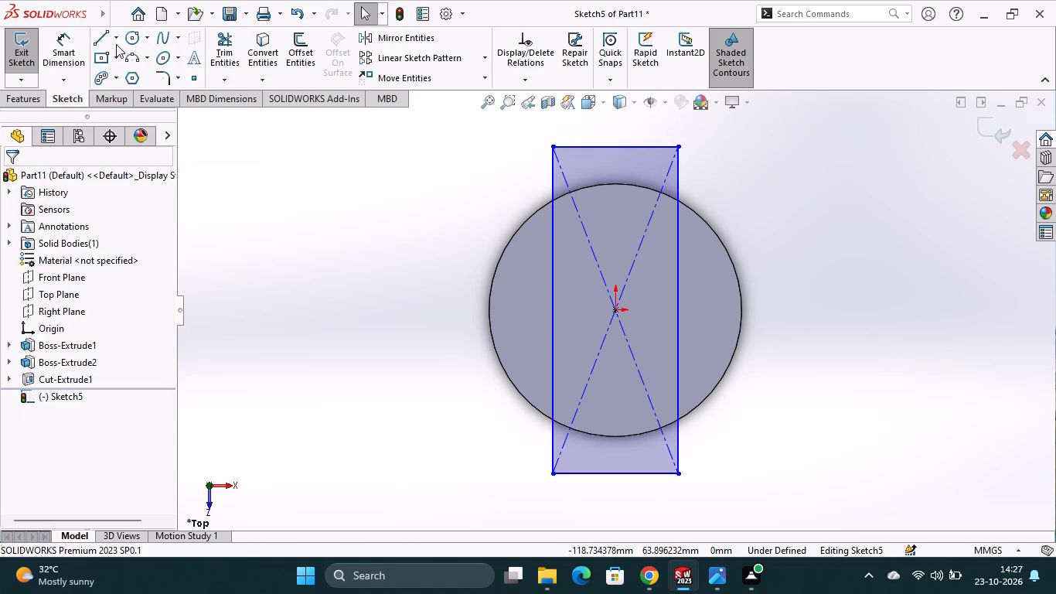
{"action": "left_click", "coordinate": [120, 41]}
{"action": "left_click", "coordinate": [121, 75]}
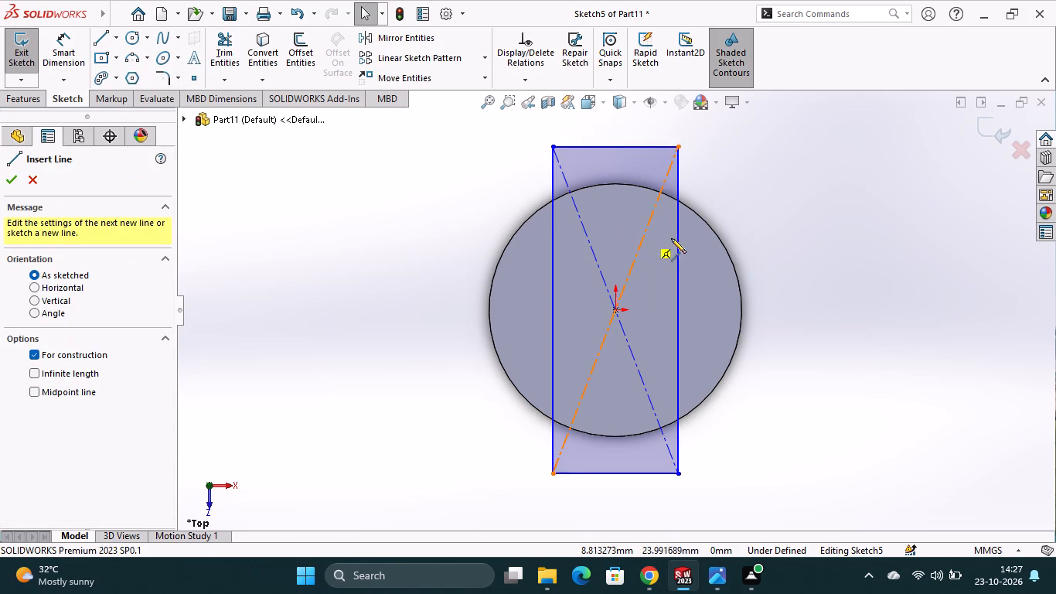
{"action": "left_click", "coordinate": [615, 147]}
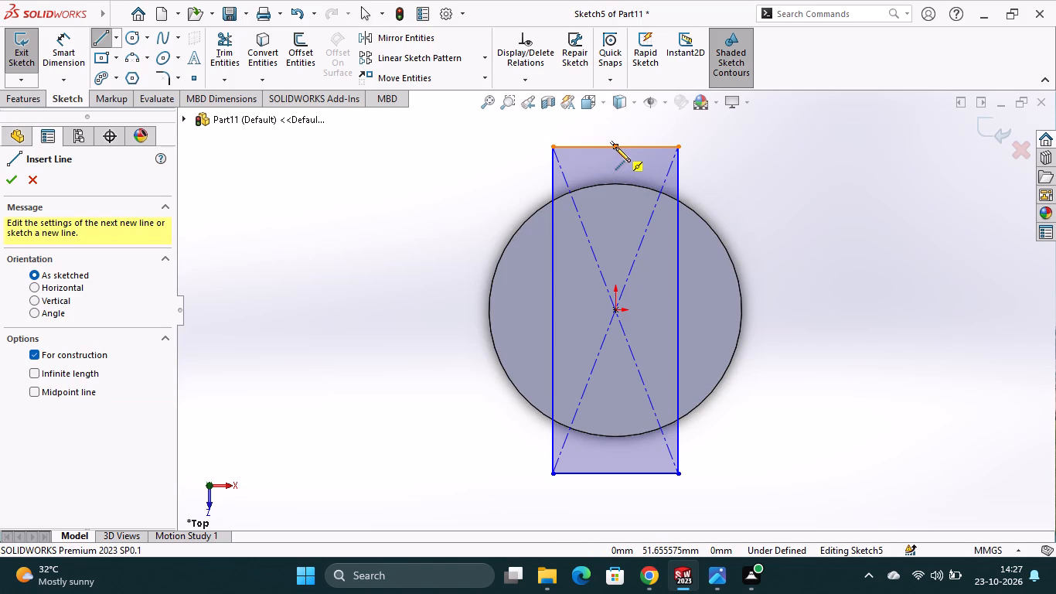
{"action": "left_click", "coordinate": [615, 485]}
{"action": "key", "text": "Escape"}
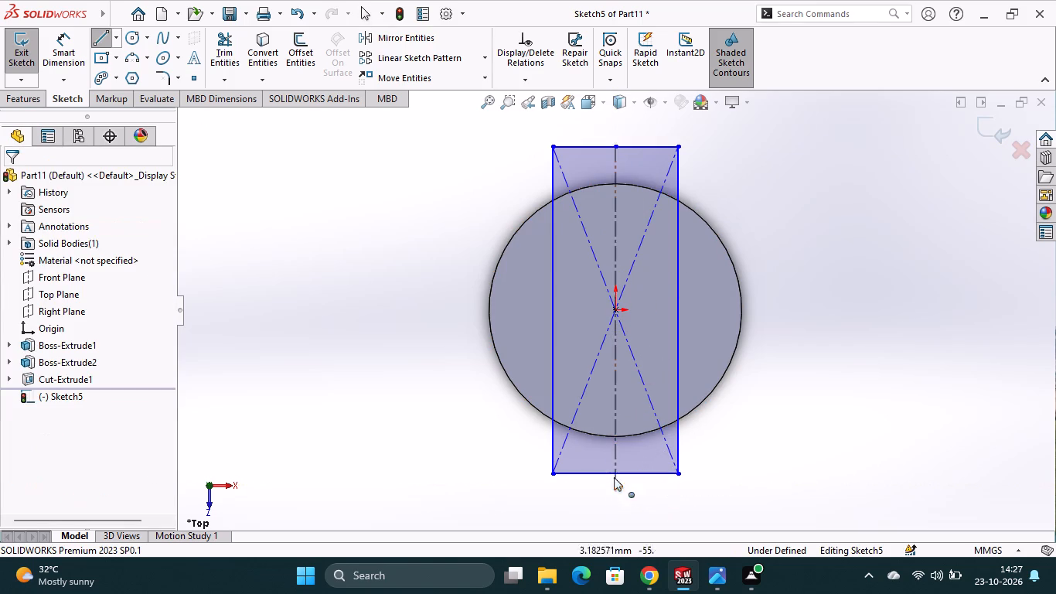
Draw a horizontal centreline through the origin, extending past both long sides of the rectangle but staying inside the cylinder outline.
{"action": "left_click", "coordinate": [118, 43]}
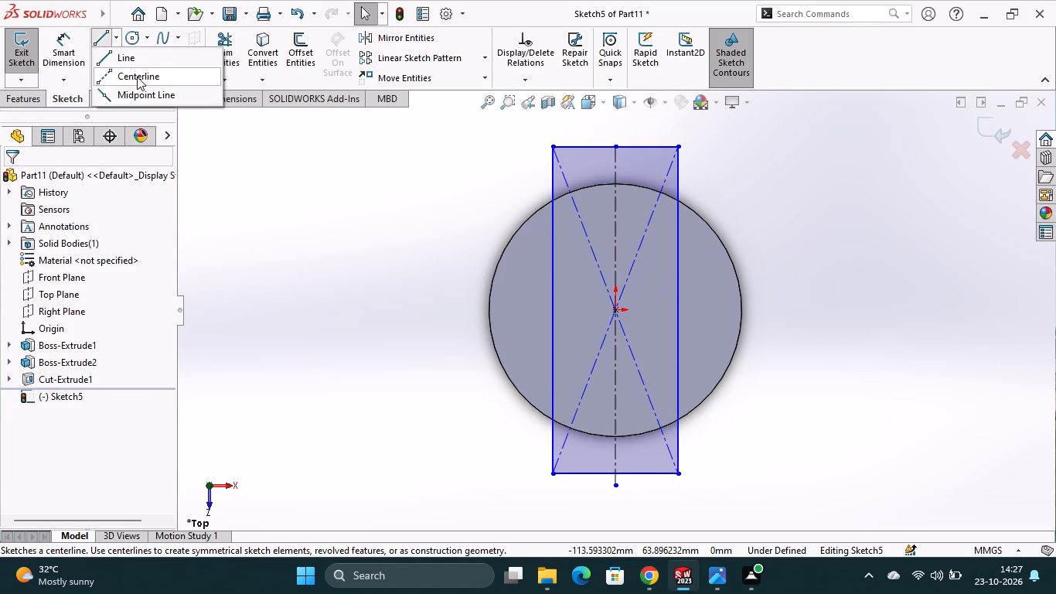
{"action": "left_click", "coordinate": [137, 77]}
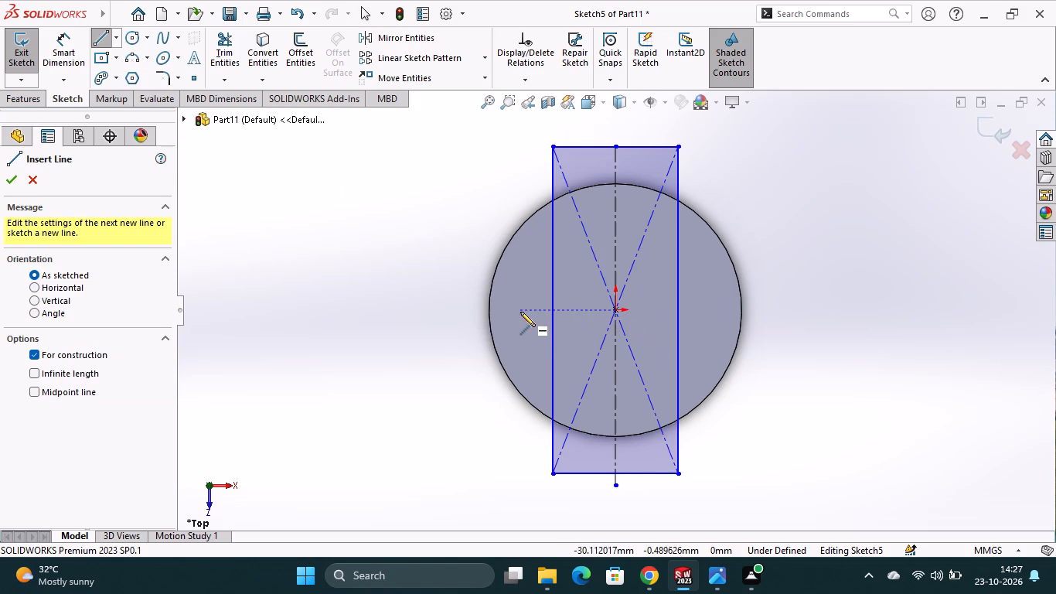
{"action": "left_click", "coordinate": [520, 312]}
{"action": "left_click", "coordinate": [701, 308]}
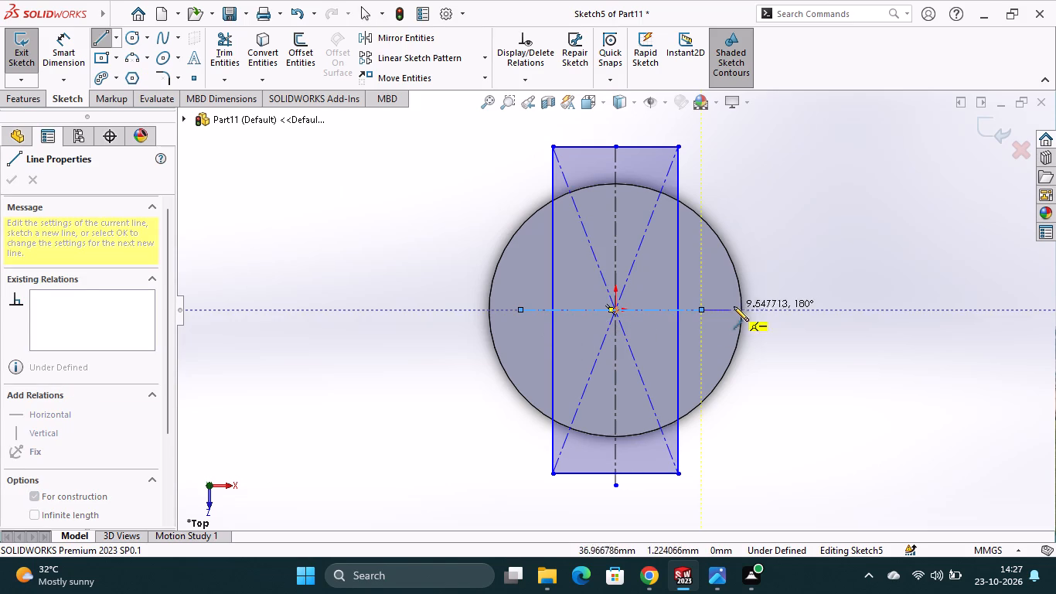
{"action": "key", "text": "Escape"}
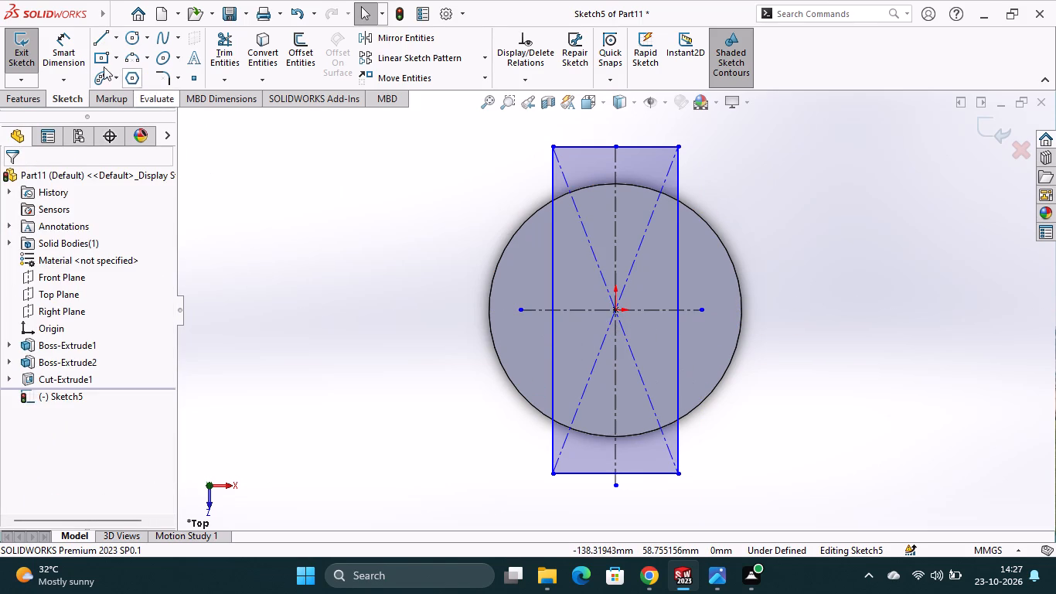
Dimension the rectangle's long vertical side and set it to 80 mm.
{"action": "left_click", "coordinate": [68, 42]}
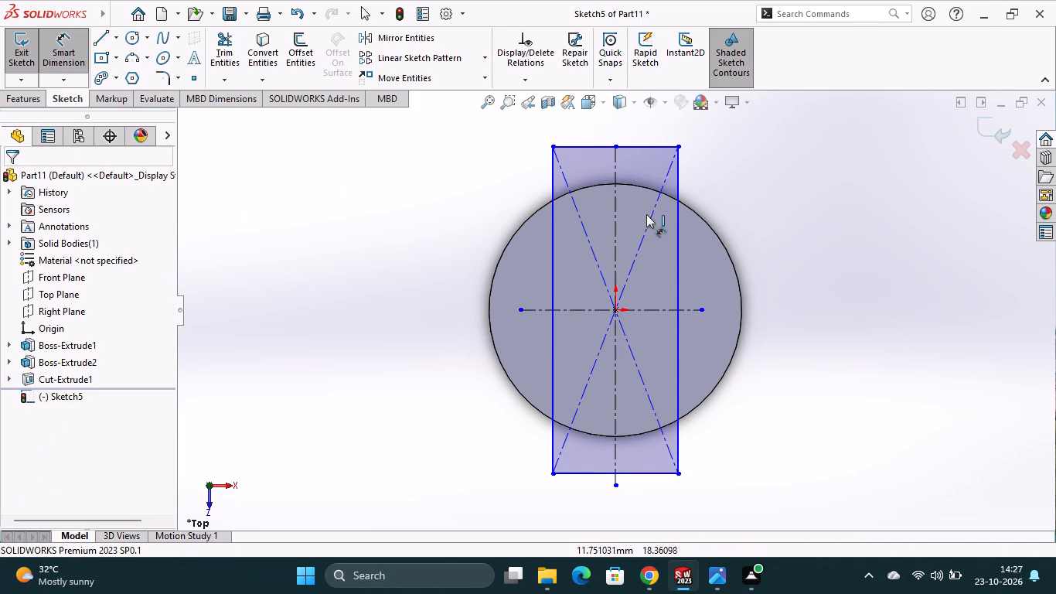
{"action": "left_click", "coordinate": [645, 148]}
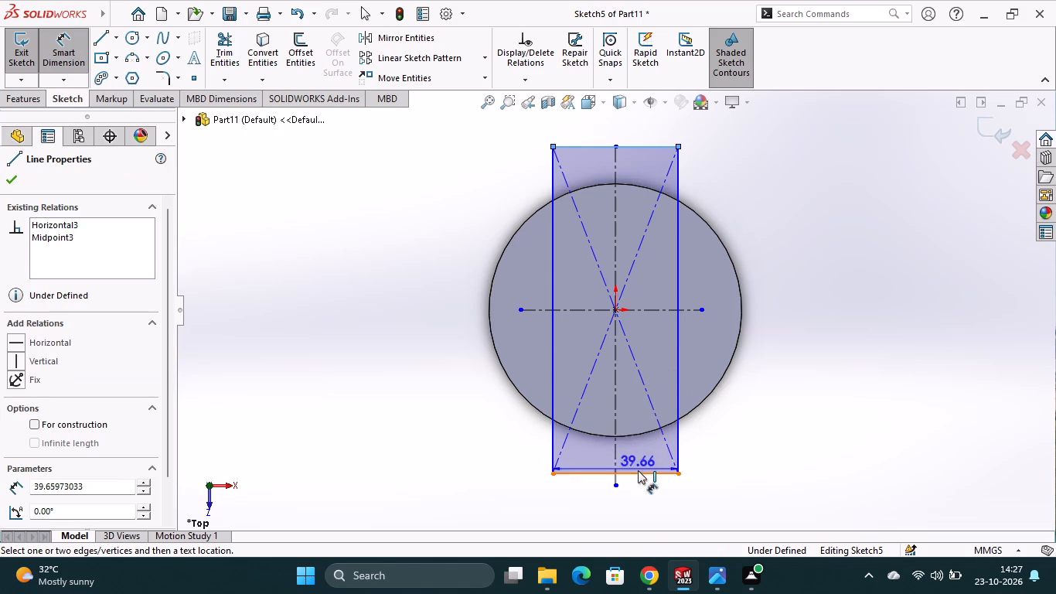
{"action": "key", "text": "Escape"}
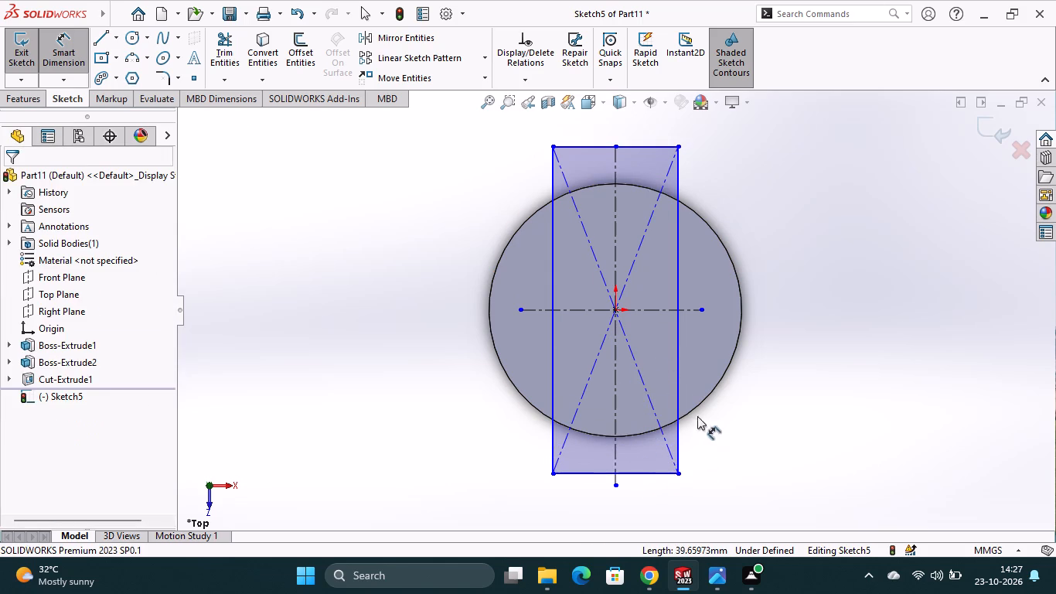
{"action": "left_click", "coordinate": [678, 377]}
{"action": "left_click", "coordinate": [757, 354]}
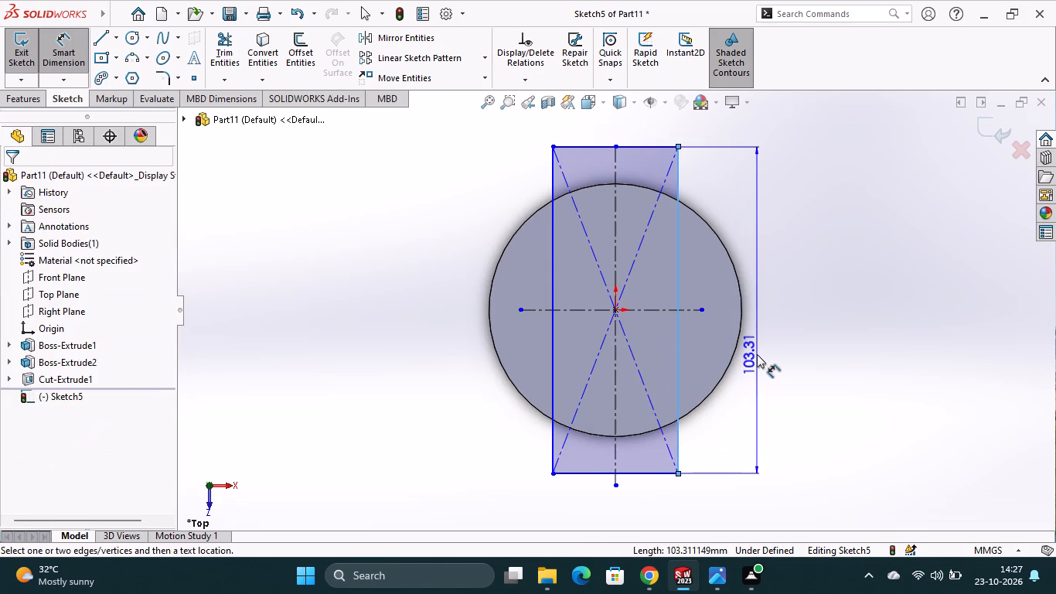
{"action": "type", "text": "80"}
{"action": "key", "text": "Return"}
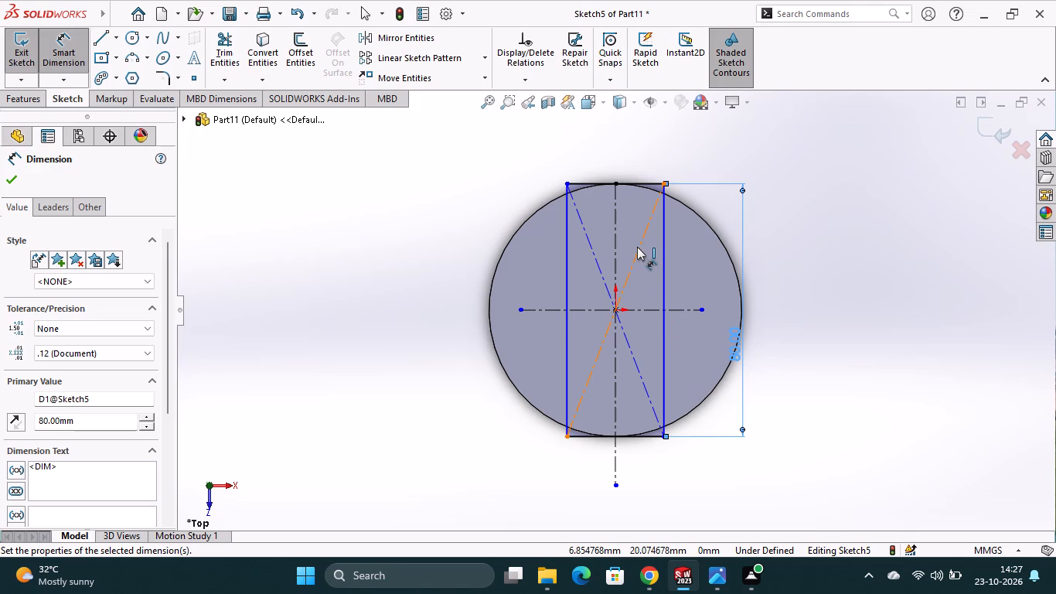
Dimension the rectangle's top edge and set its width to 40 mm.
{"action": "left_click", "coordinate": [605, 184]}
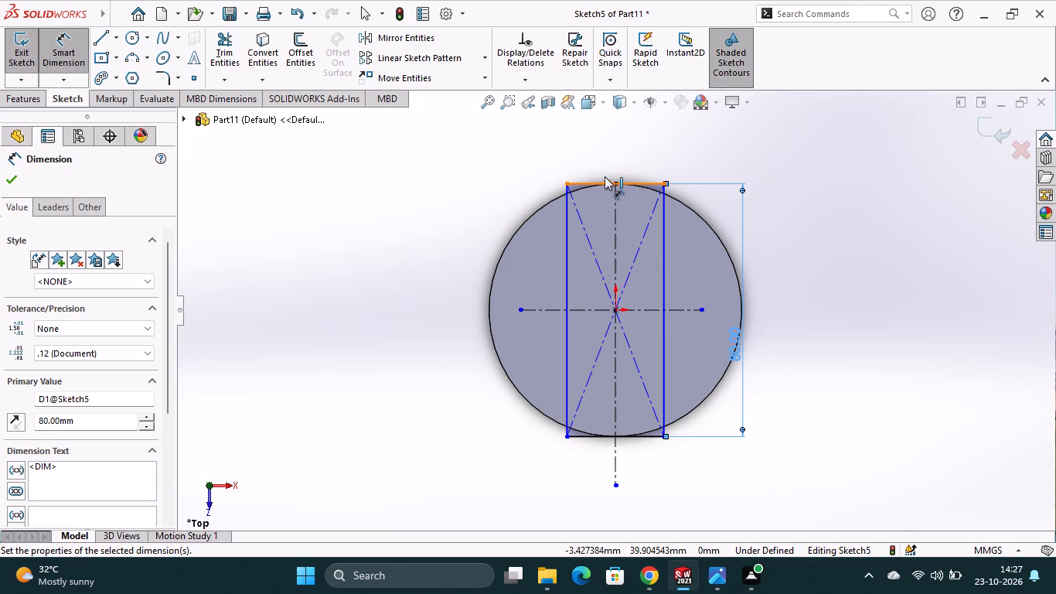
{"action": "left_click", "coordinate": [605, 166]}
{"action": "type", "text": "40"}
{"action": "key", "text": "Return"}
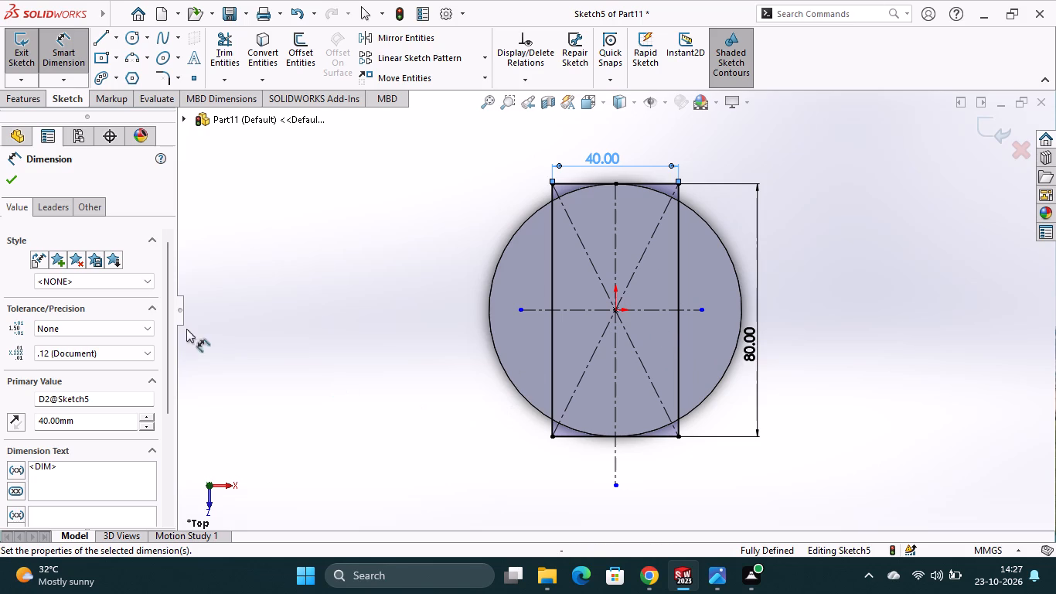
{"action": "left_click", "coordinate": [18, 179]}
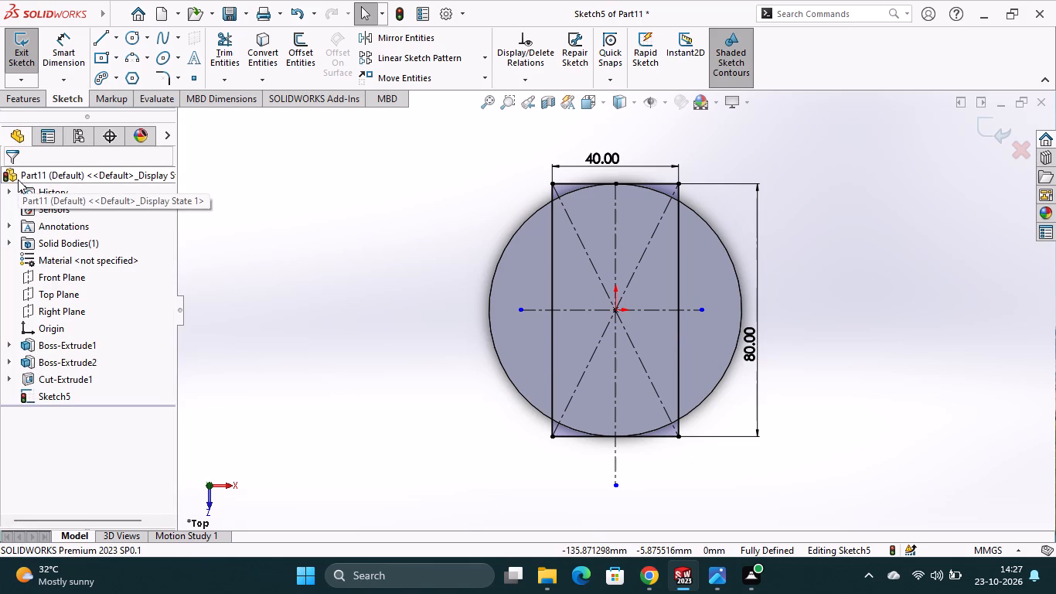
Start an extruded cut from the rectangle sketch and make it begin at an offset of 105 mm.
{"action": "middle_click_drag", "start_coordinate": [428, 434], "coordinate": [430, 385]}
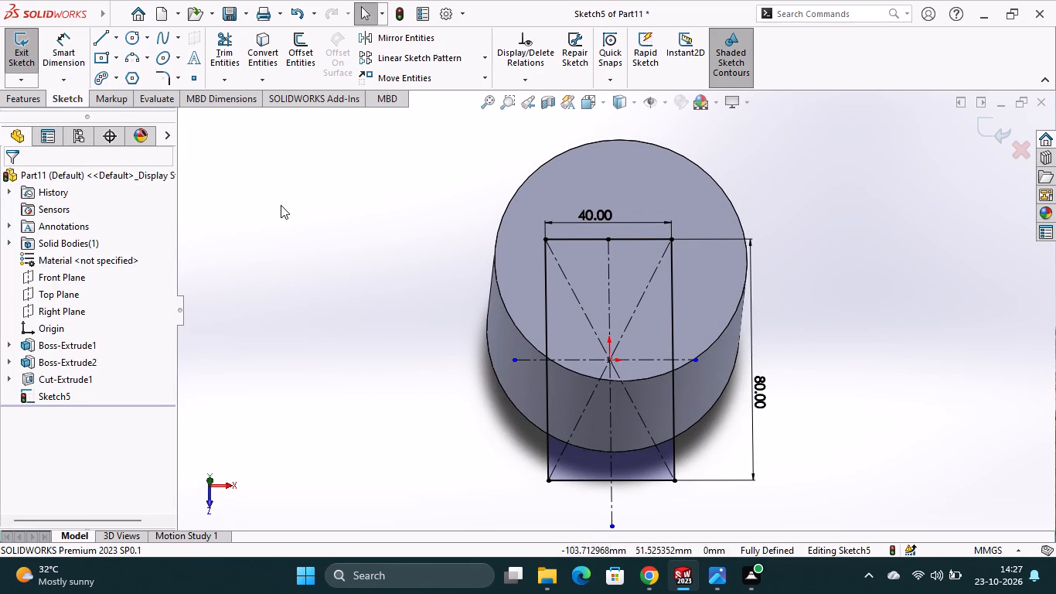
{"action": "left_click", "coordinate": [22, 101]}
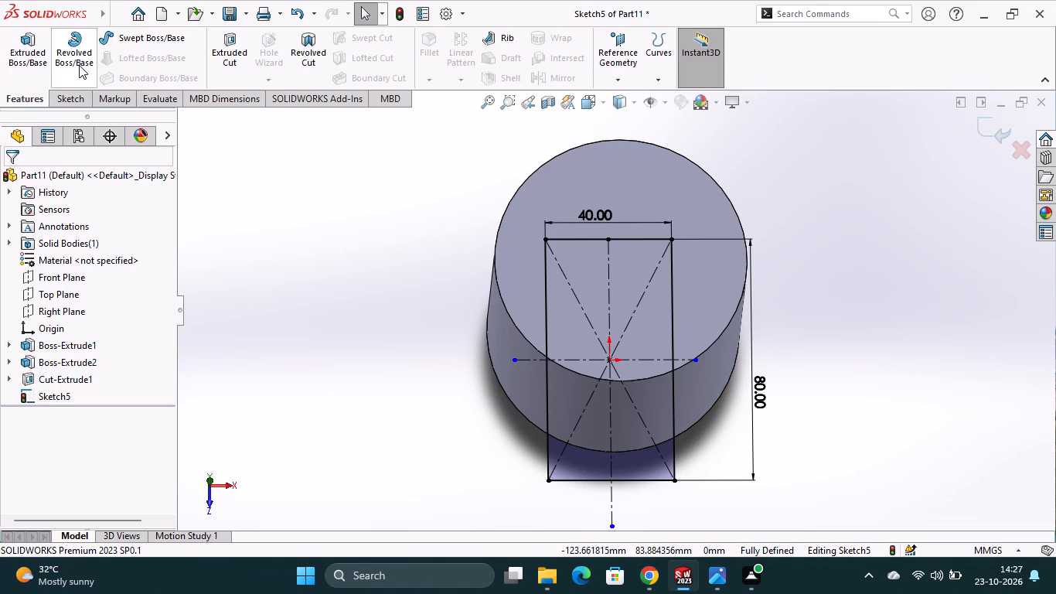
{"action": "left_click", "coordinate": [220, 68]}
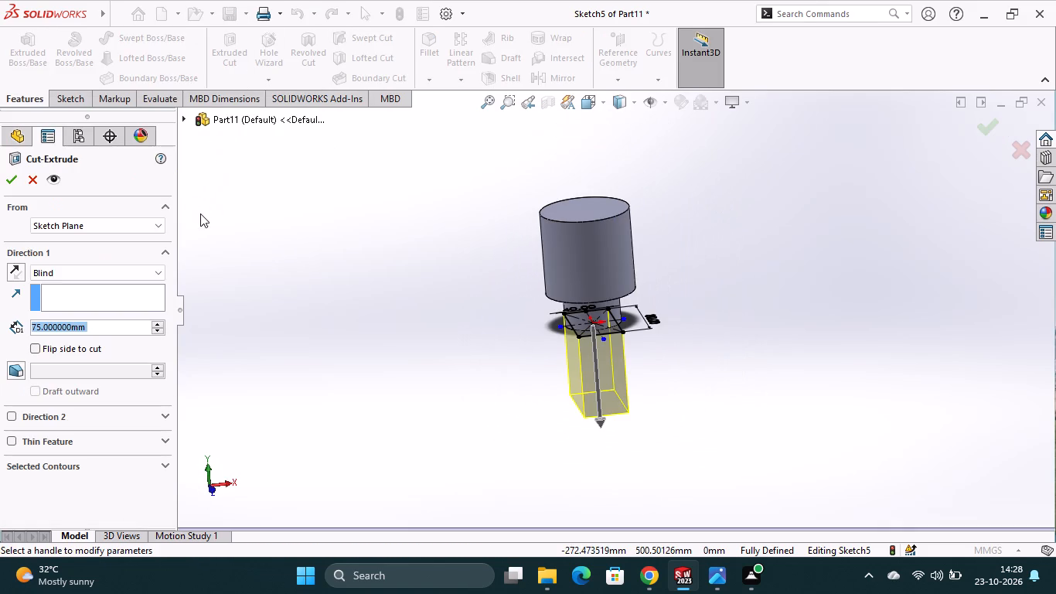
{"action": "left_click", "coordinate": [97, 222]}
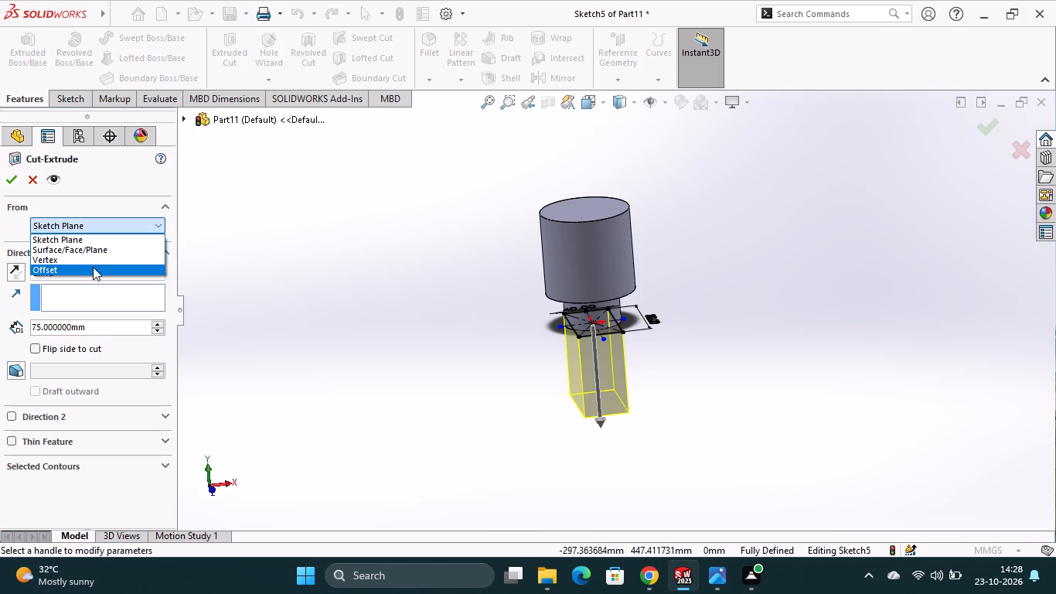
{"action": "left_click", "coordinate": [92, 268]}
{"action": "left_click_drag", "start_coordinate": [95, 251], "coordinate": [24, 251]}
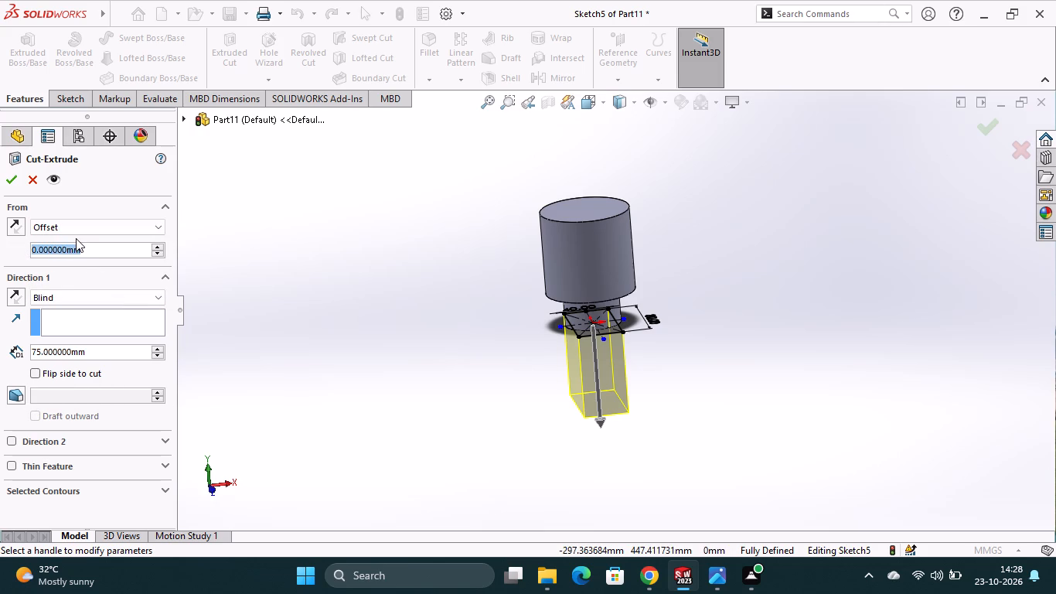
{"action": "key", "text": "8"}
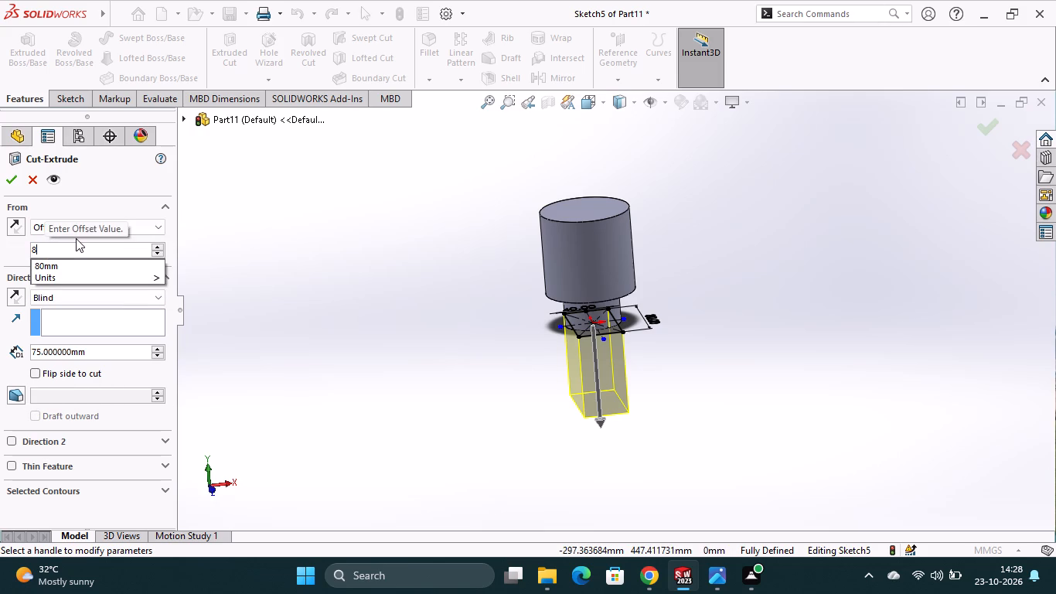
{"action": "key", "text": "BackSpace"}
{"action": "type", "text": "10"}
{"action": "key", "text": "5"}
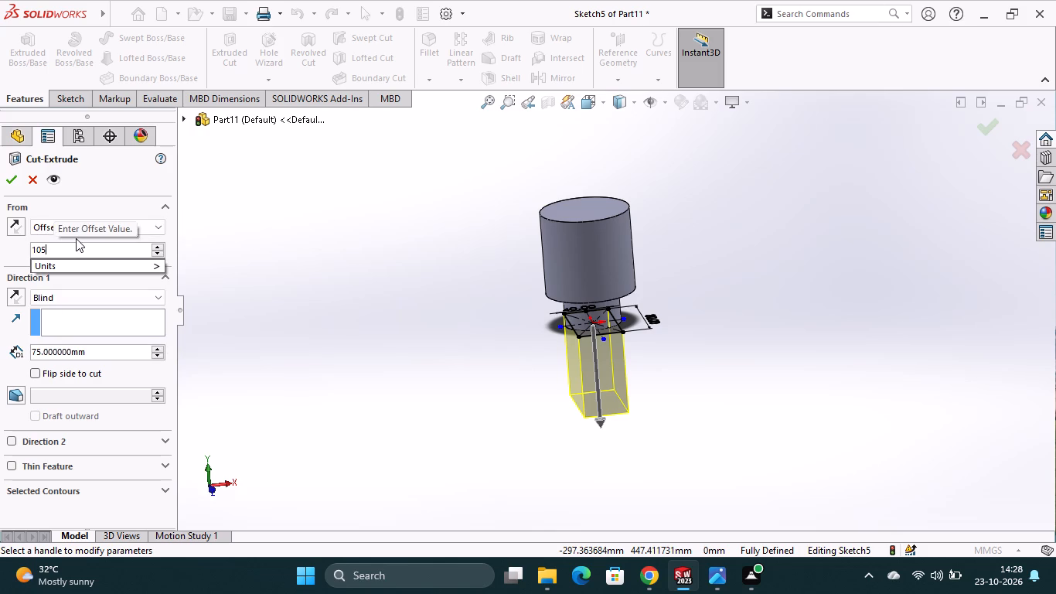
{"action": "key", "text": "Return"}
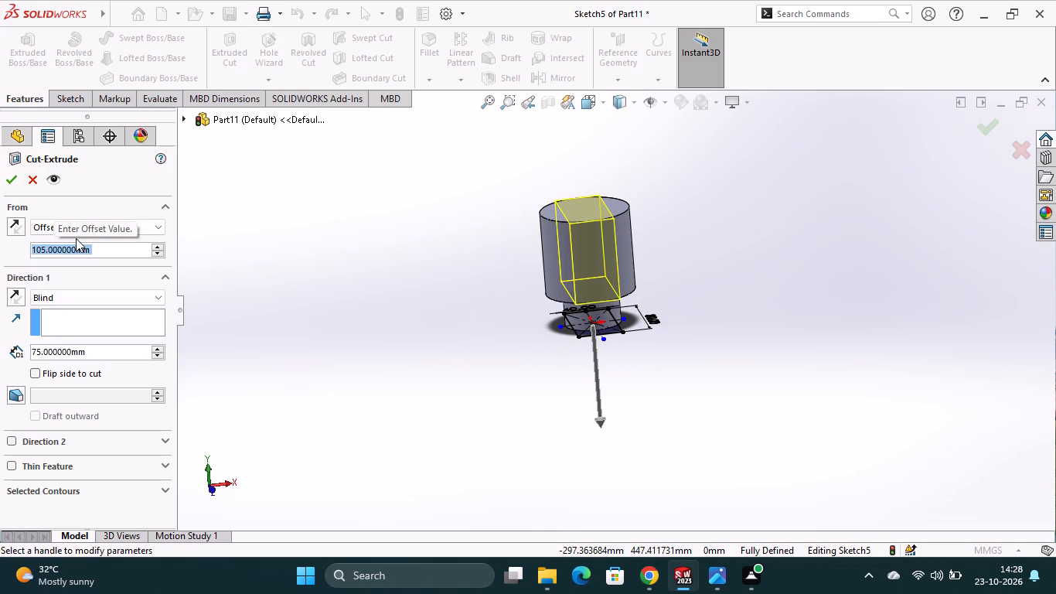
Flip the side to cut and cut to a blind depth of 50 mm, removing material outside the rectangle.
{"action": "left_click", "coordinate": [66, 302]}
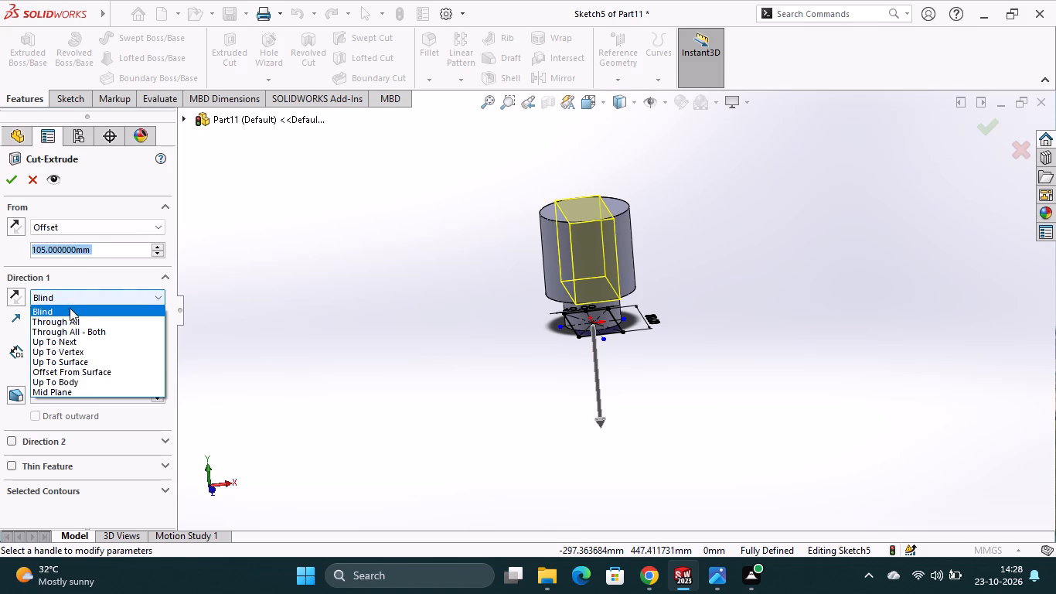
{"action": "left_click", "coordinate": [70, 310]}
{"action": "left_click", "coordinate": [35, 372]}
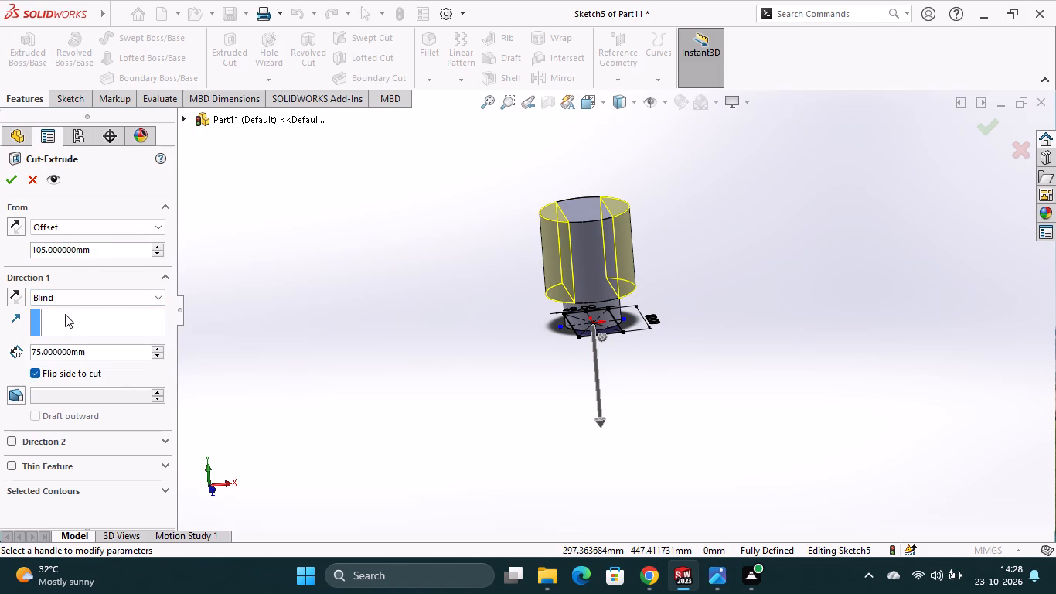
{"action": "left_click_drag", "start_coordinate": [89, 350], "coordinate": [32, 350]}
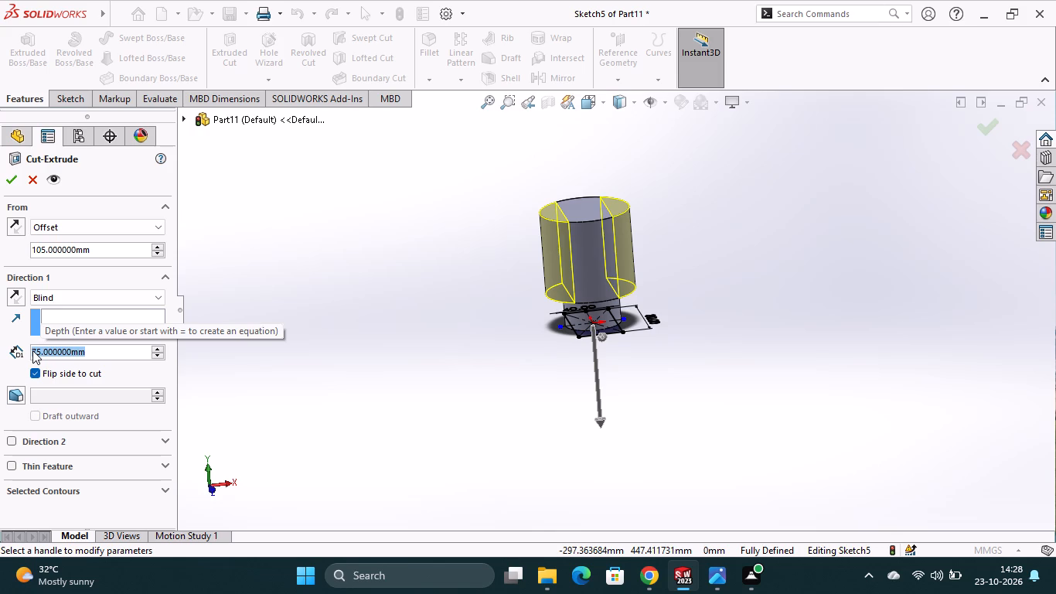
{"action": "left_click_drag", "start_coordinate": [96, 353], "coordinate": [33, 346]}
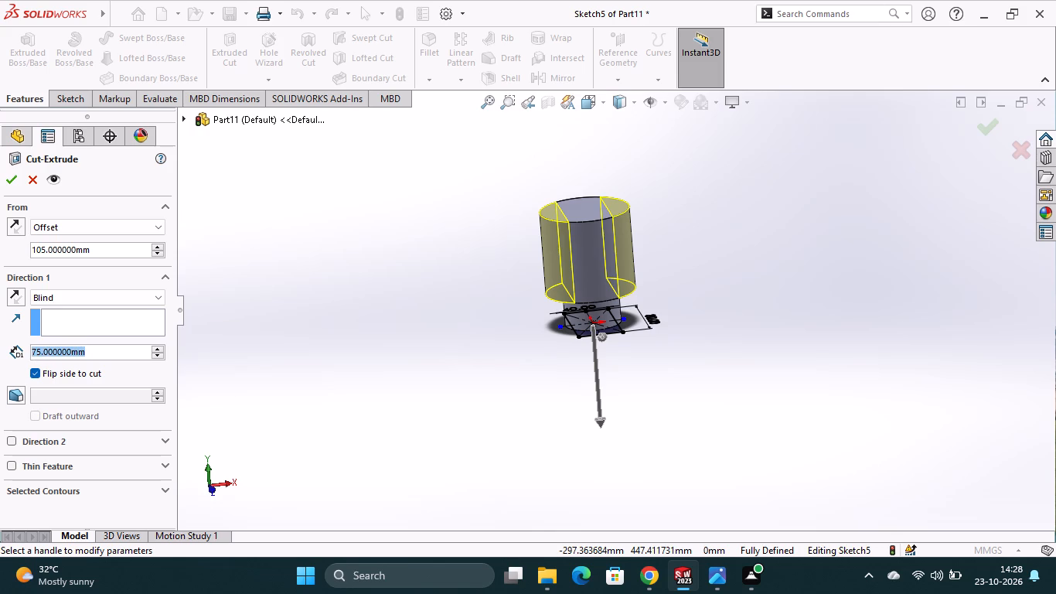
{"action": "left_click_drag", "start_coordinate": [33, 346], "coordinate": [32, 348]}
{"action": "type", "text": "50"}
{"action": "key", "text": "Return"}
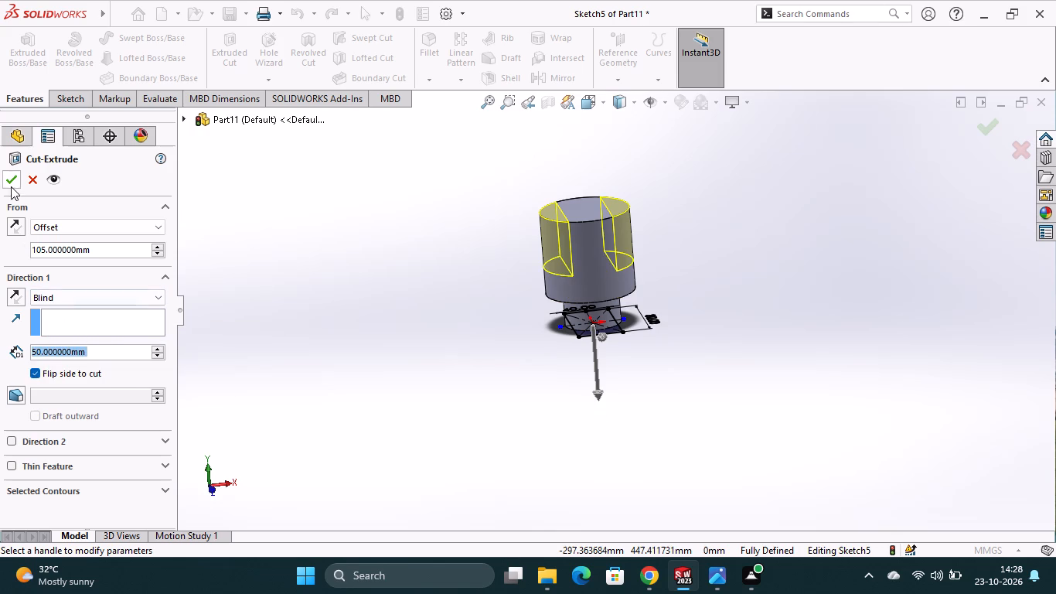
{"action": "left_click", "coordinate": [12, 184]}
{"action": "left_click", "coordinate": [376, 368]}
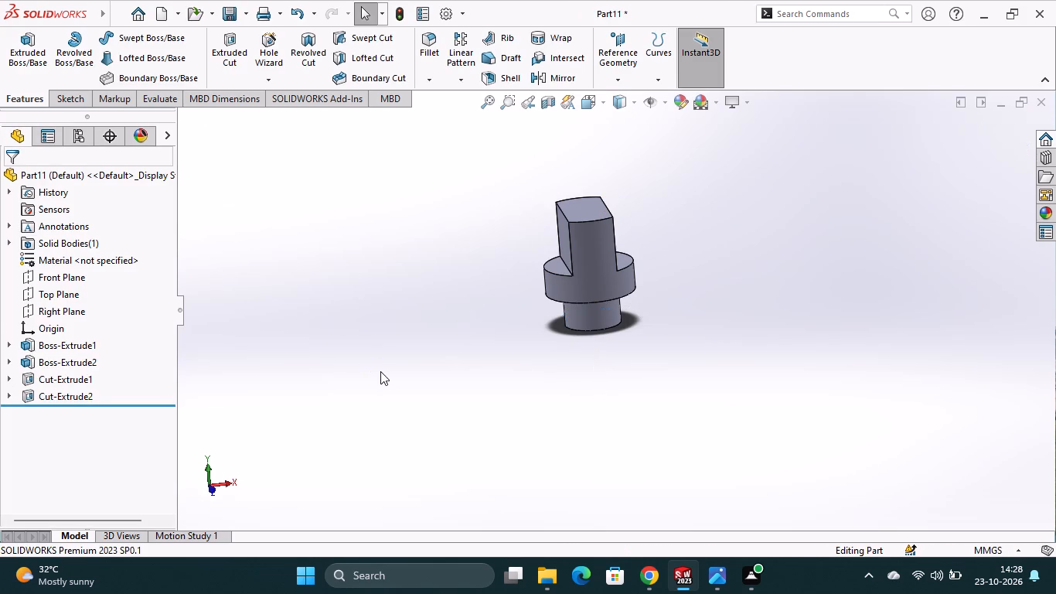
Open a sketch on one flat side face and draw a vertical centreline about 120 mm long from the origin past the top edge.
{"action": "middle_click_drag", "start_coordinate": [482, 423], "coordinate": [554, 447]}
{"action": "left_click", "coordinate": [592, 246]}
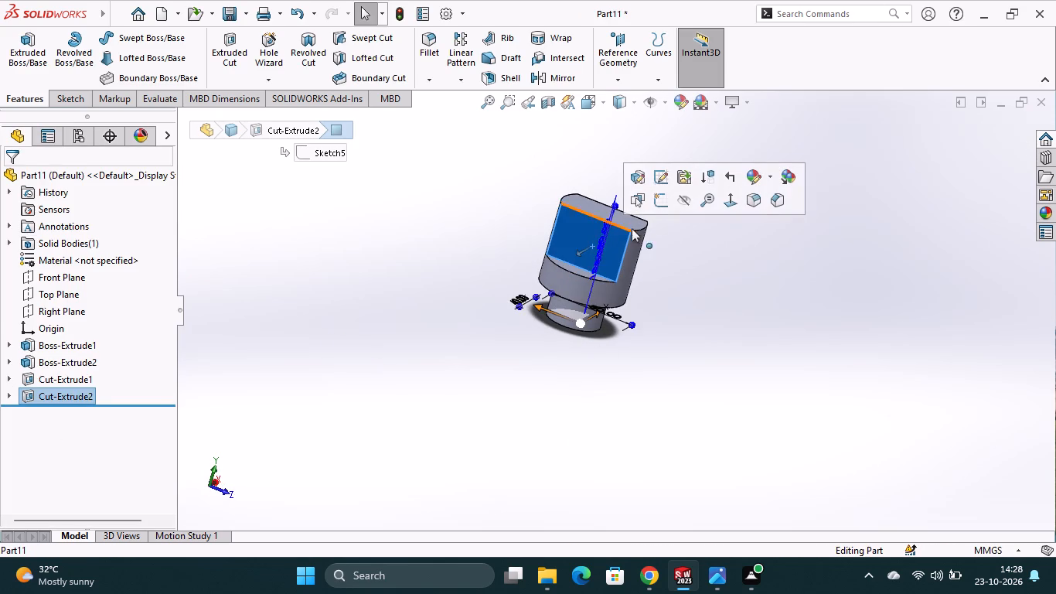
{"action": "left_click", "coordinate": [660, 204]}
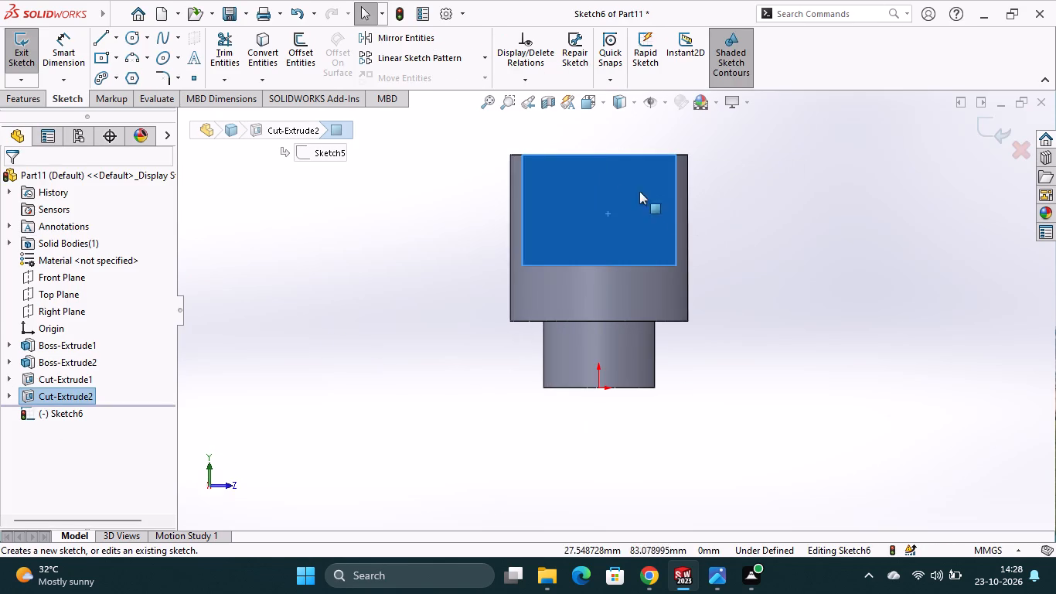
{"action": "left_click", "coordinate": [118, 43]}
{"action": "left_click", "coordinate": [123, 78]}
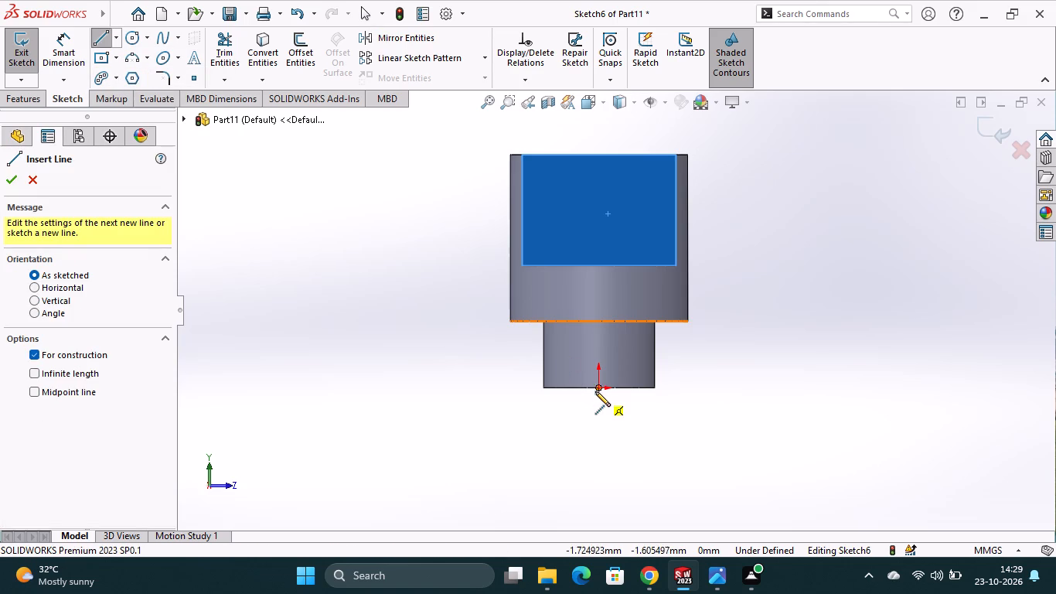
{"action": "left_click", "coordinate": [600, 391]}
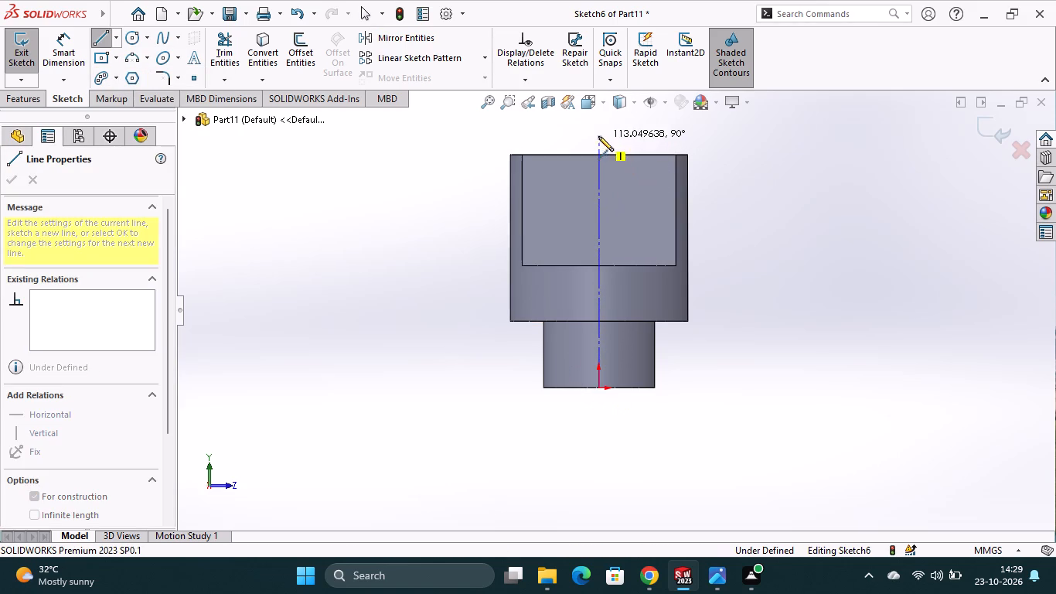
{"action": "left_click", "coordinate": [601, 125]}
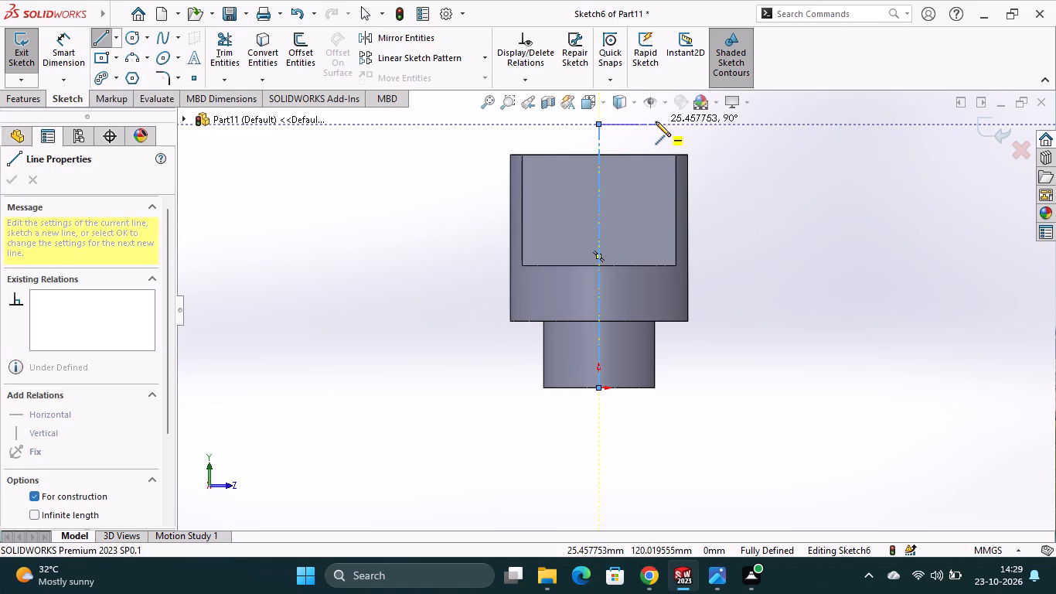
{"action": "key", "text": "Escape"}
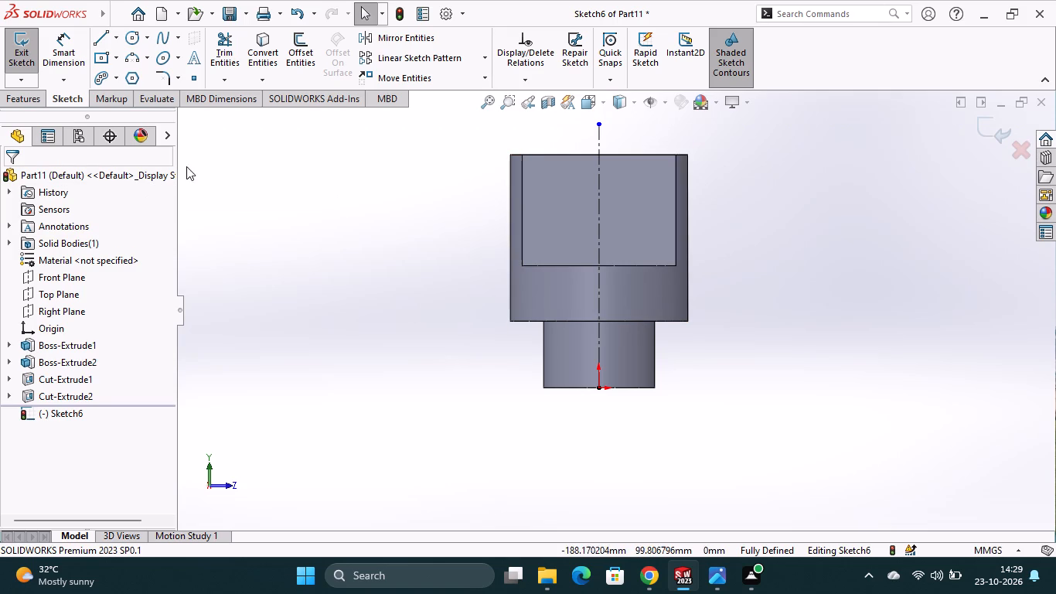
Sketch a closed arch about 39 mm wide around the centreline, with straight sides about 38 mm long, a tangent arc top and a flat base.
{"action": "left_click", "coordinate": [101, 39]}
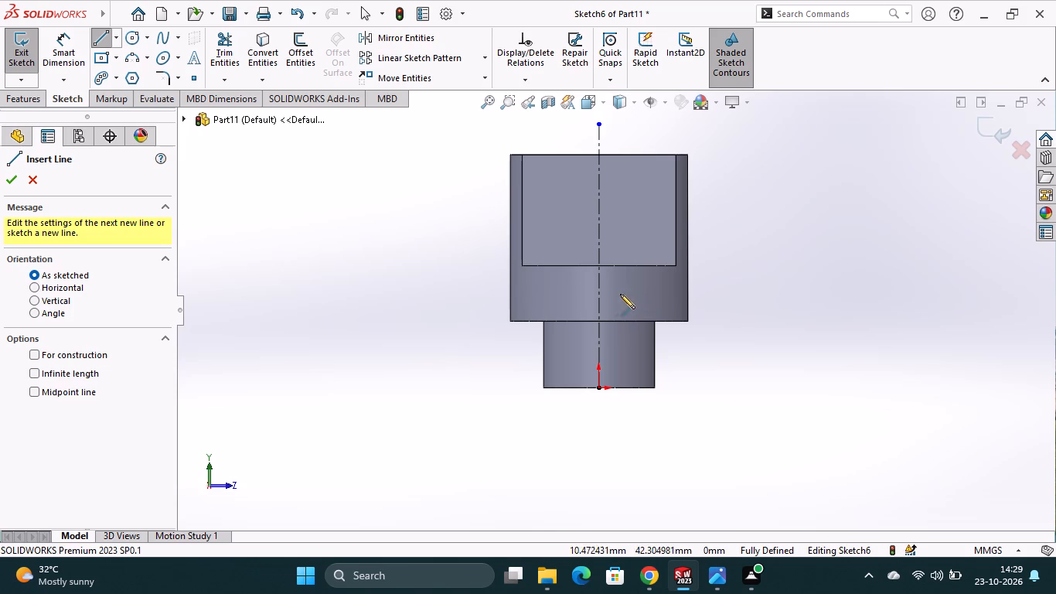
{"action": "left_click", "coordinate": [598, 291]}
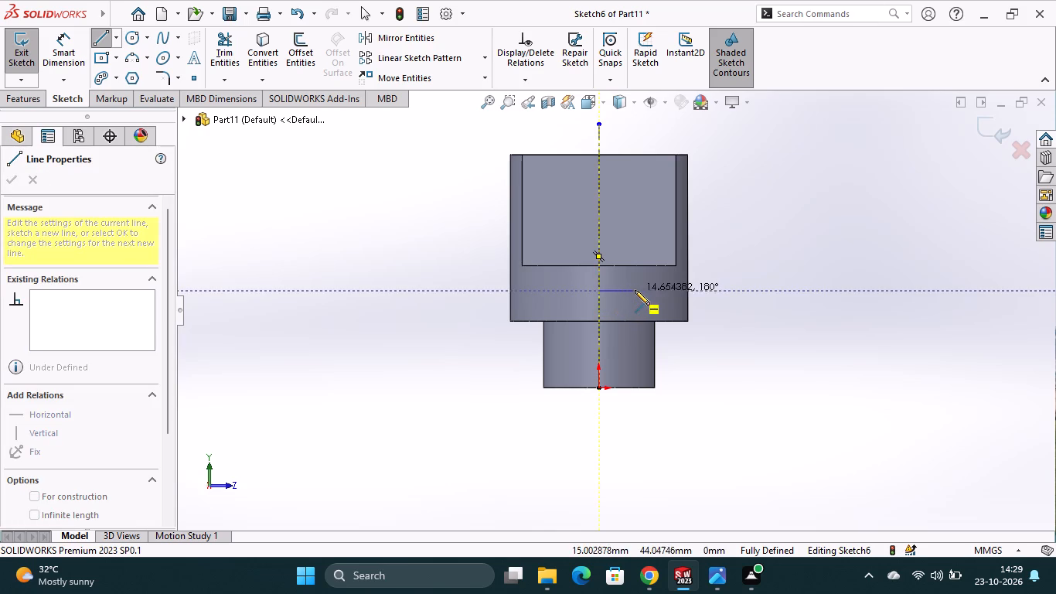
{"action": "left_click", "coordinate": [641, 291]}
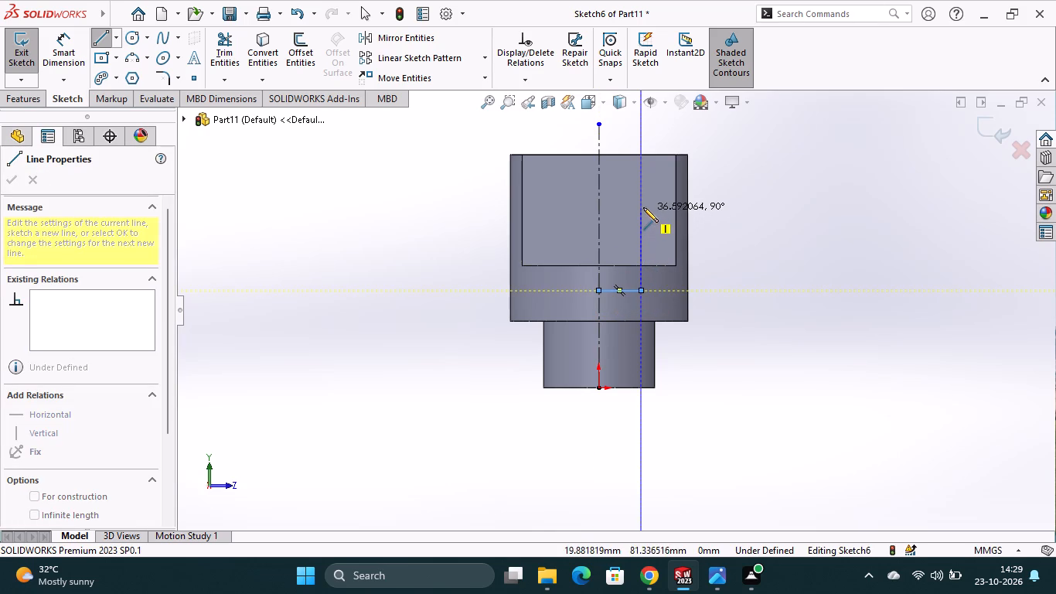
{"action": "left_click", "coordinate": [643, 207]}
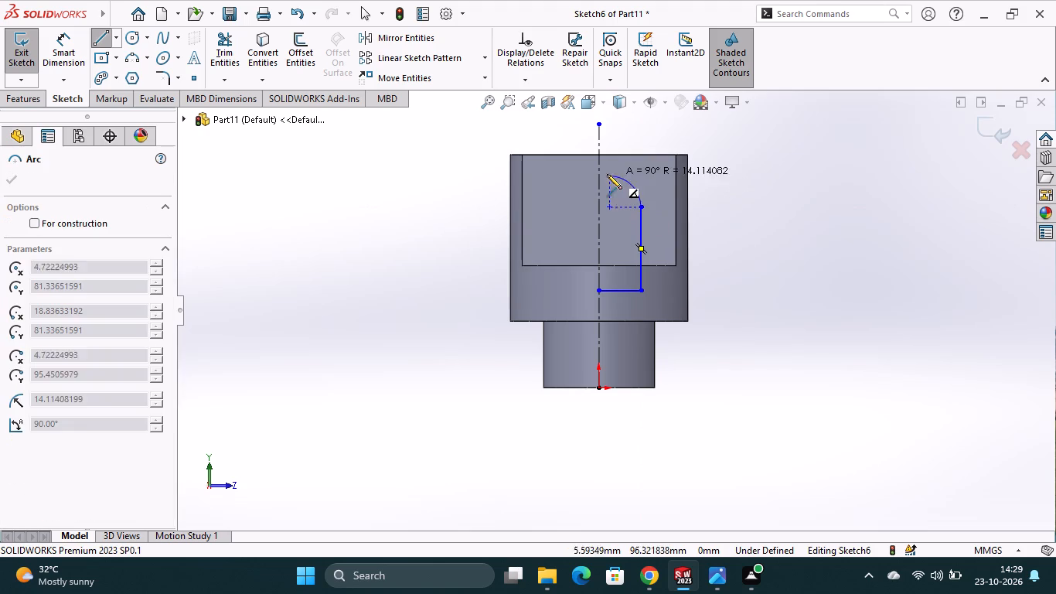
{"action": "left_click", "coordinate": [554, 210]}
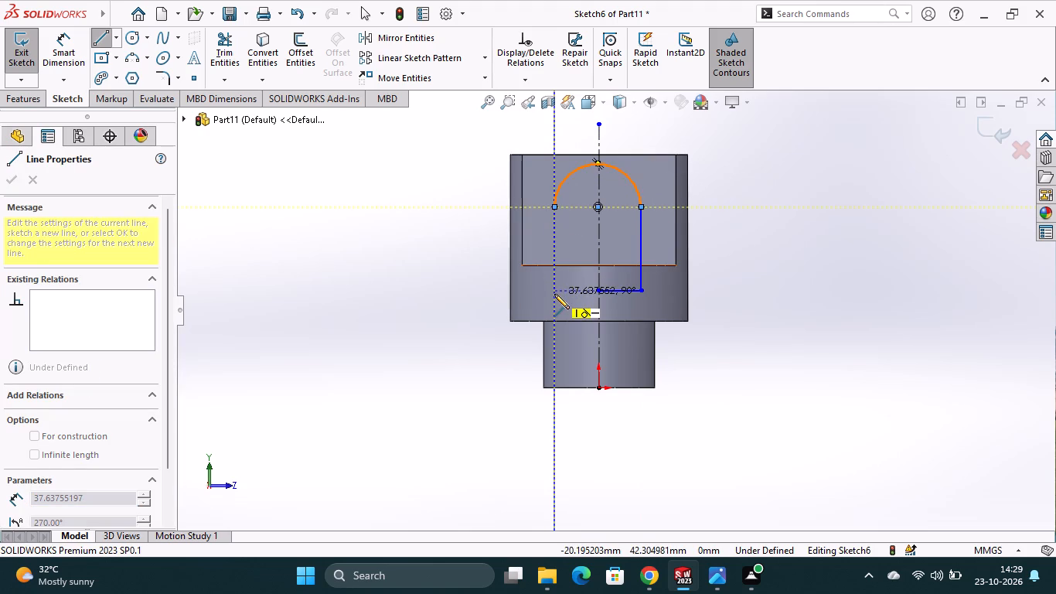
{"action": "left_click", "coordinate": [555, 292]}
{"action": "left_click", "coordinate": [599, 290]}
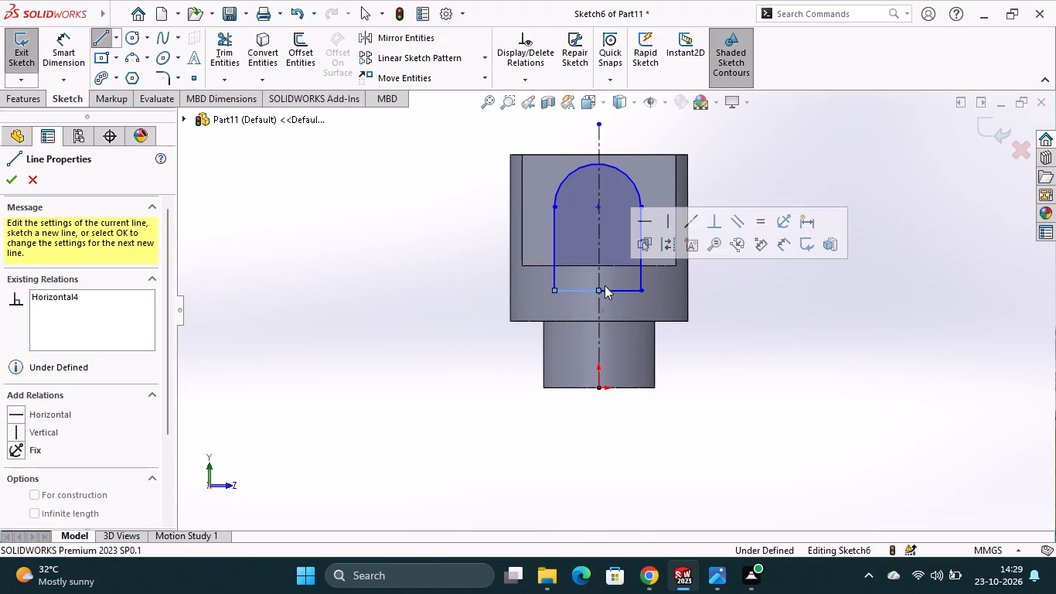
{"action": "key", "text": "Escape"}
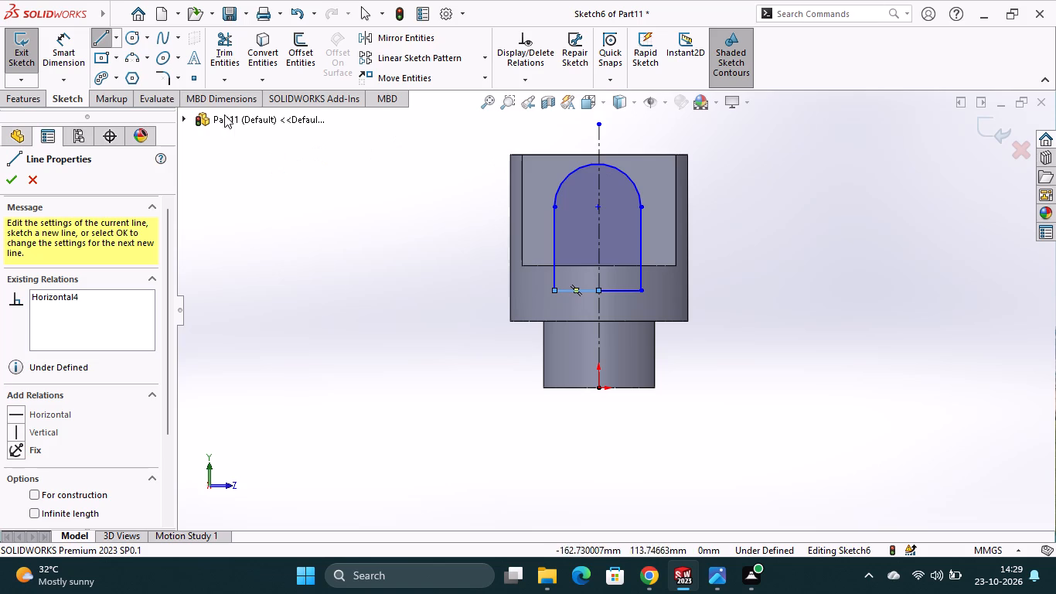
Dimension the distance from the face's top edge to the arch's bottom corner and set it to 60 mm.
{"action": "left_click", "coordinate": [67, 56]}
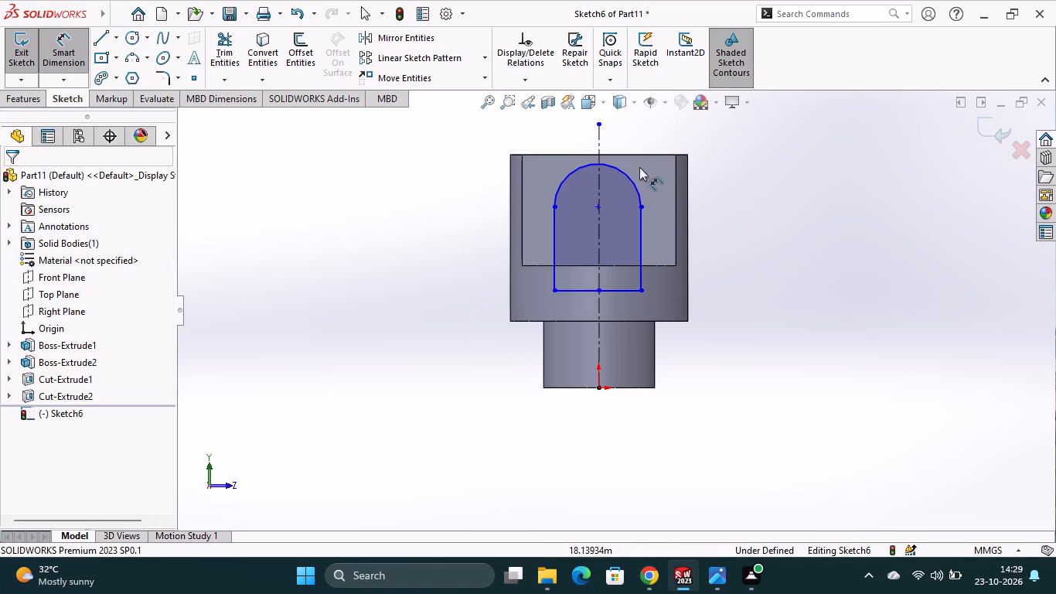
{"action": "left_click", "coordinate": [643, 155]}
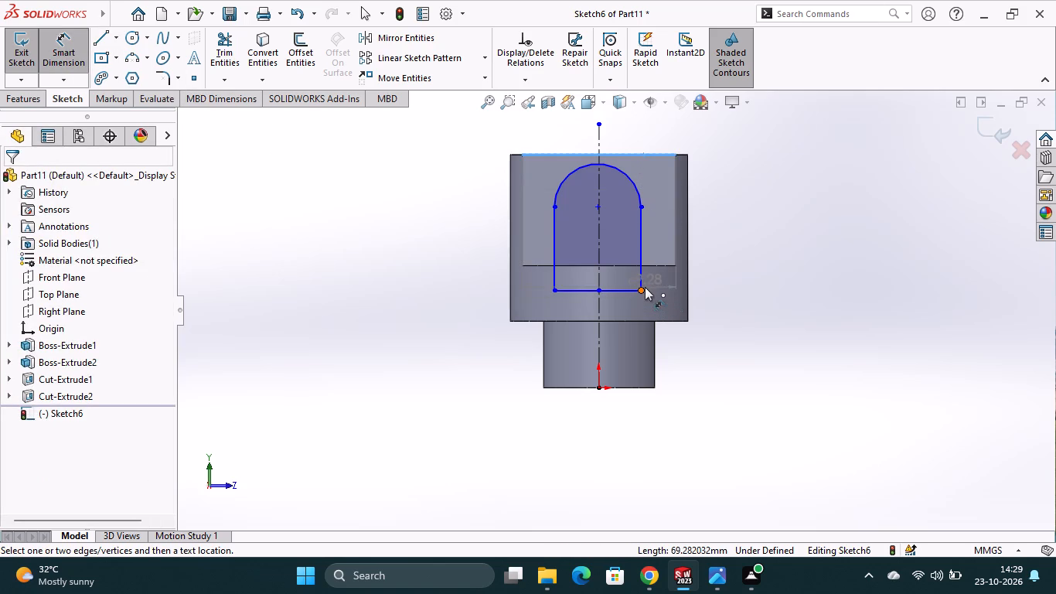
{"action": "left_click", "coordinate": [642, 292]}
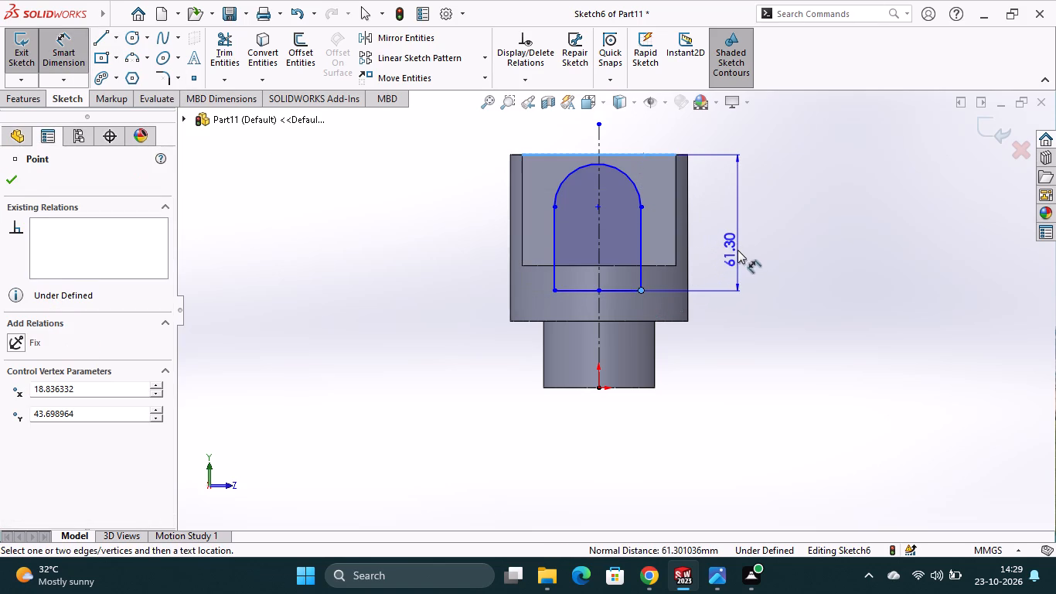
{"action": "left_click", "coordinate": [737, 250]}
{"action": "type", "text": "60"}
{"action": "key", "text": "Return"}
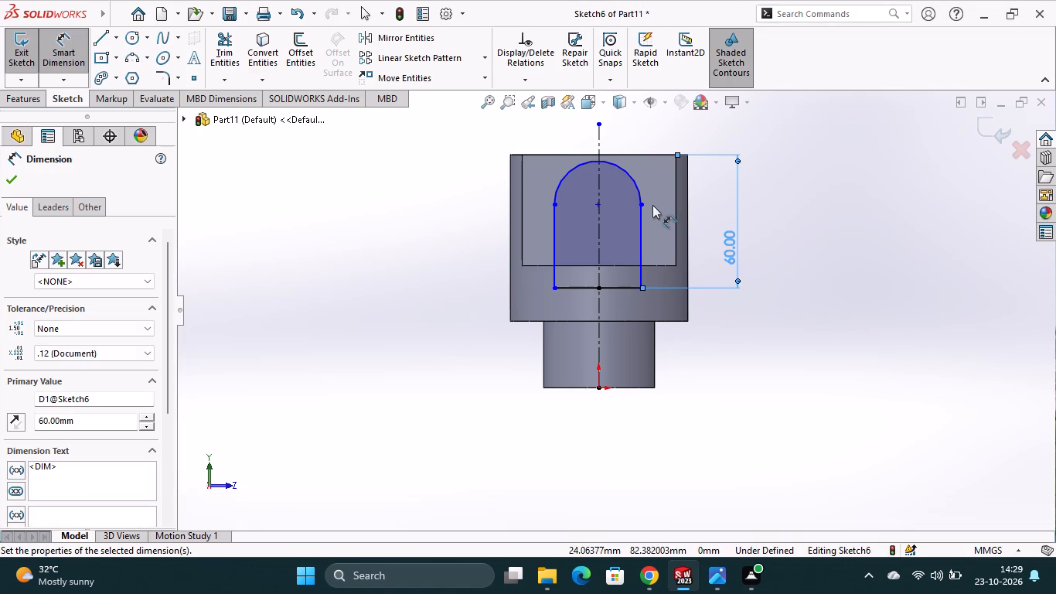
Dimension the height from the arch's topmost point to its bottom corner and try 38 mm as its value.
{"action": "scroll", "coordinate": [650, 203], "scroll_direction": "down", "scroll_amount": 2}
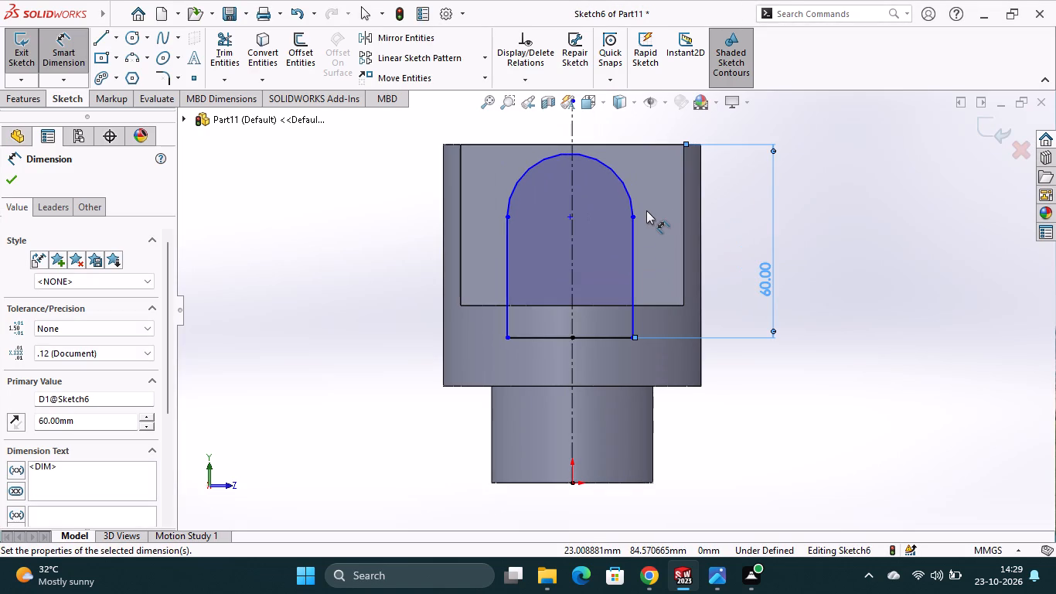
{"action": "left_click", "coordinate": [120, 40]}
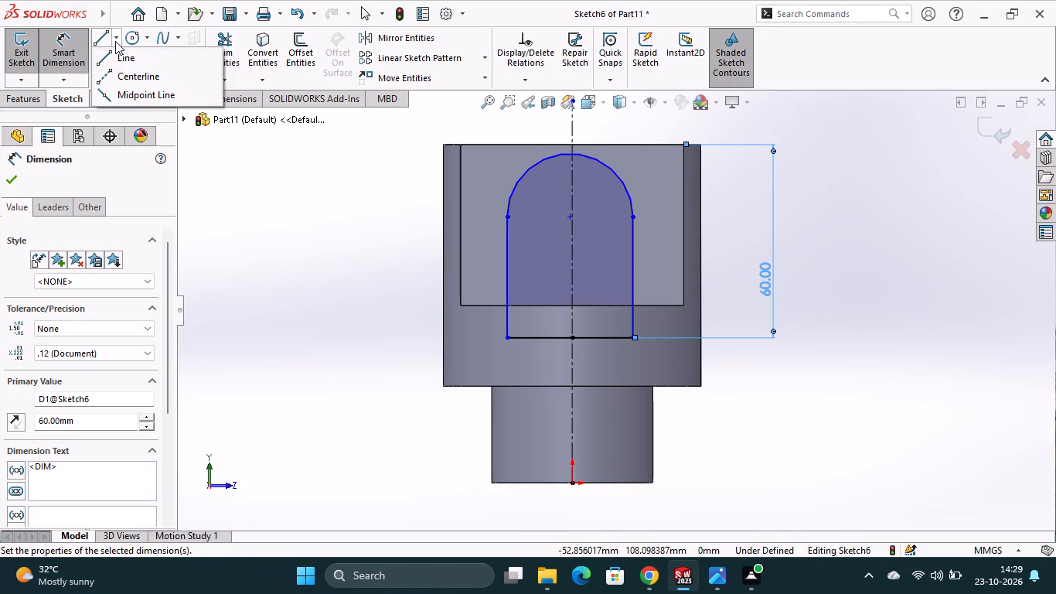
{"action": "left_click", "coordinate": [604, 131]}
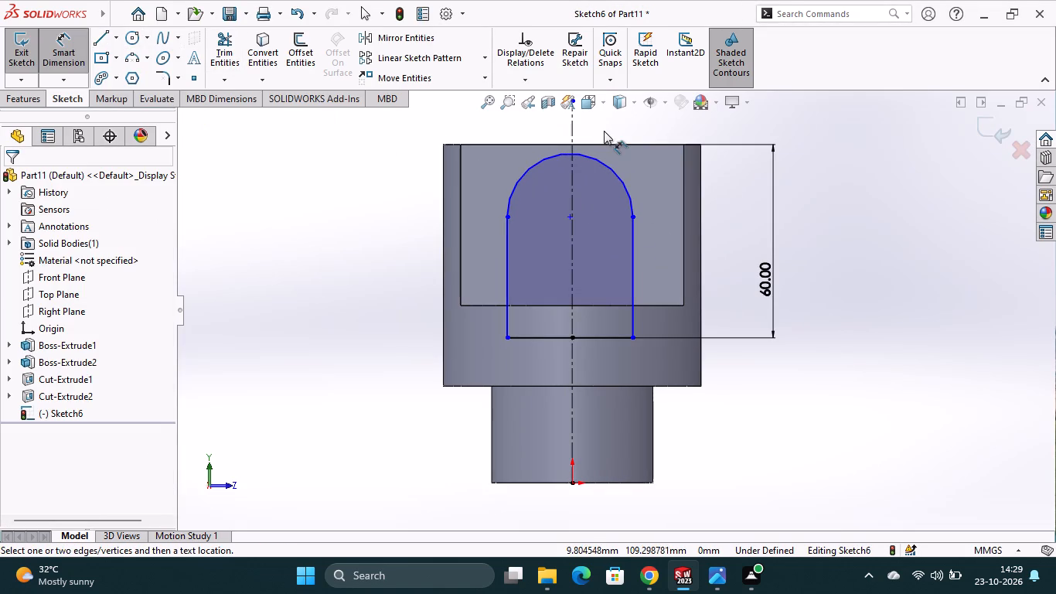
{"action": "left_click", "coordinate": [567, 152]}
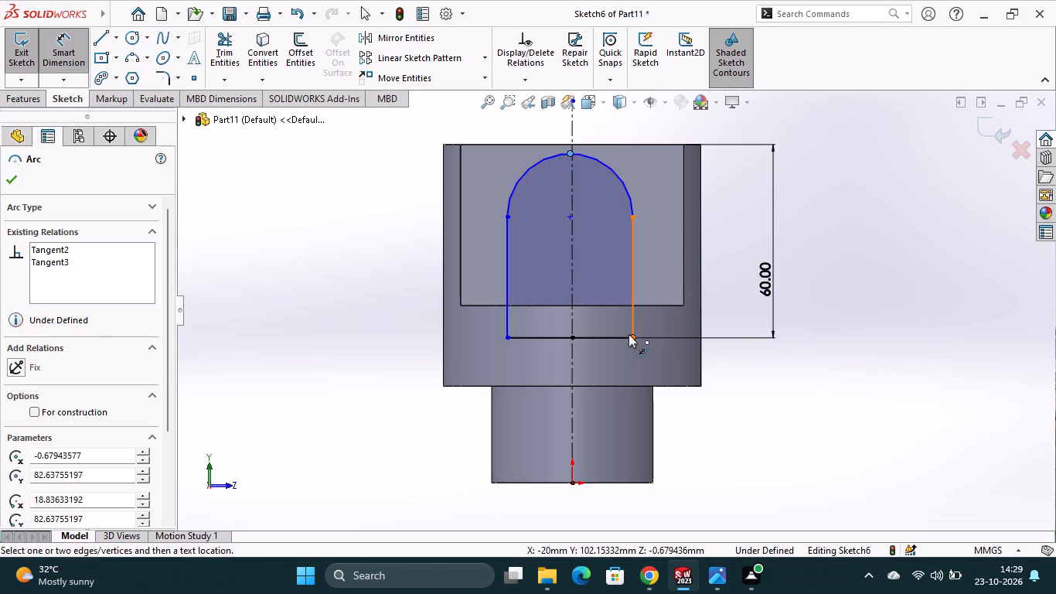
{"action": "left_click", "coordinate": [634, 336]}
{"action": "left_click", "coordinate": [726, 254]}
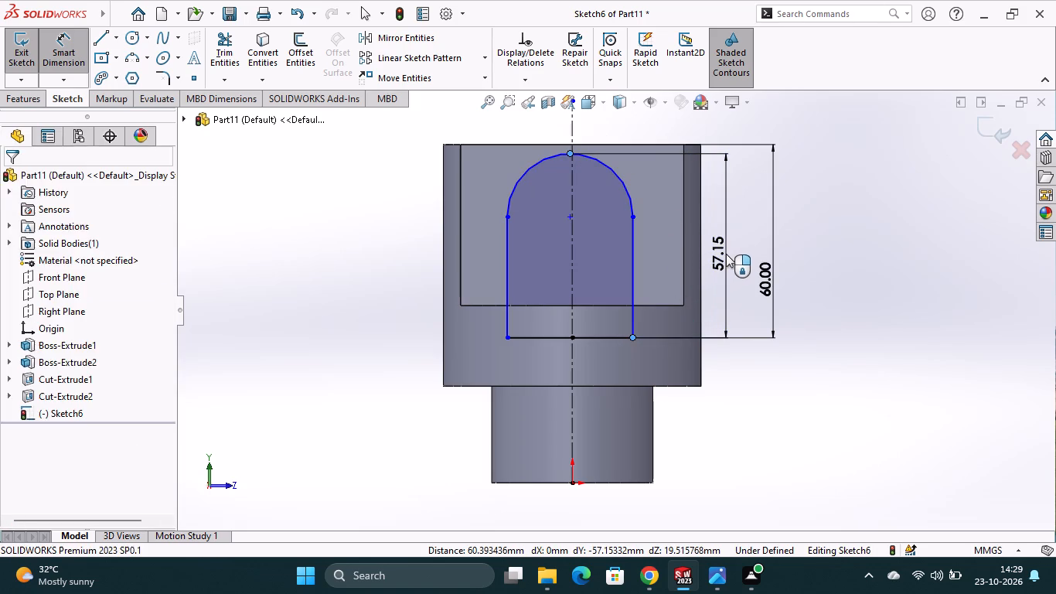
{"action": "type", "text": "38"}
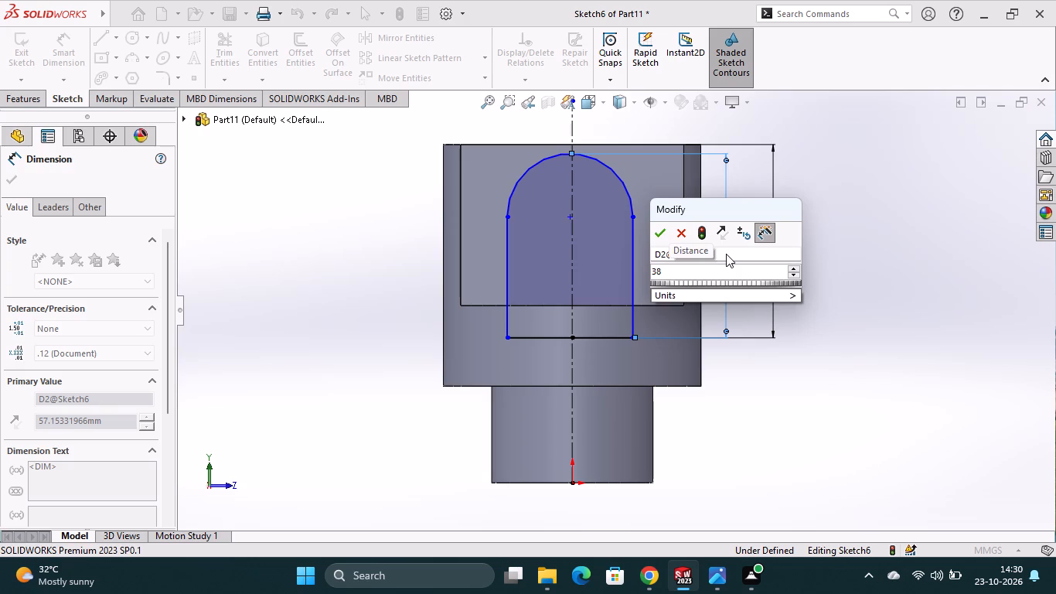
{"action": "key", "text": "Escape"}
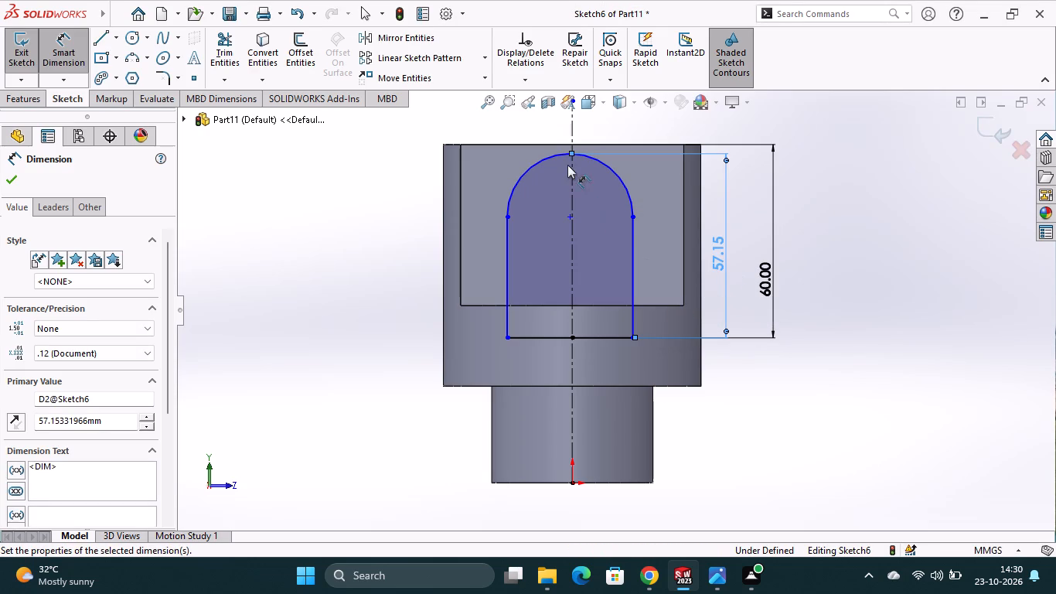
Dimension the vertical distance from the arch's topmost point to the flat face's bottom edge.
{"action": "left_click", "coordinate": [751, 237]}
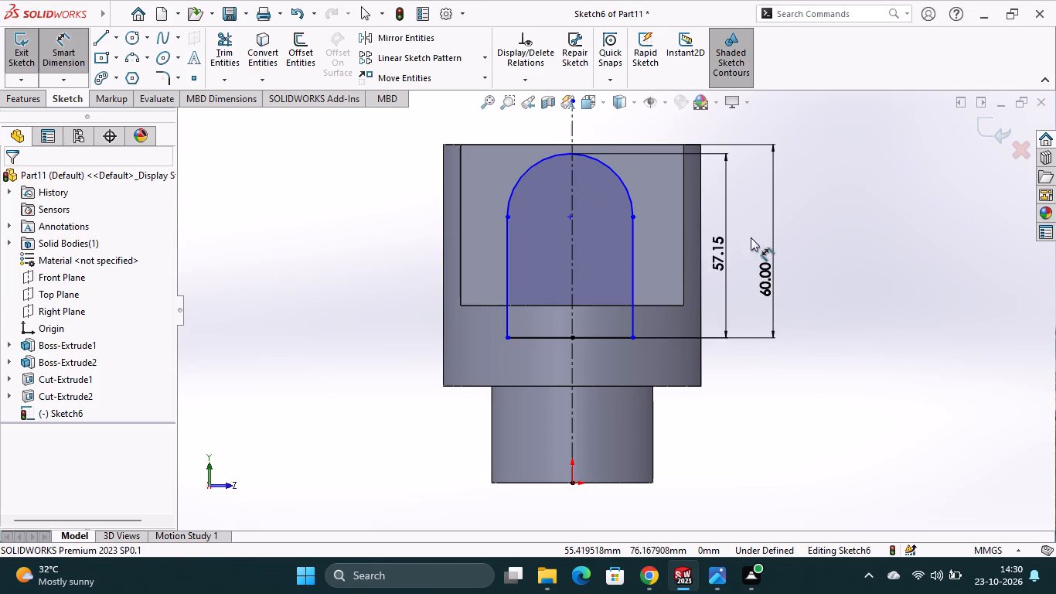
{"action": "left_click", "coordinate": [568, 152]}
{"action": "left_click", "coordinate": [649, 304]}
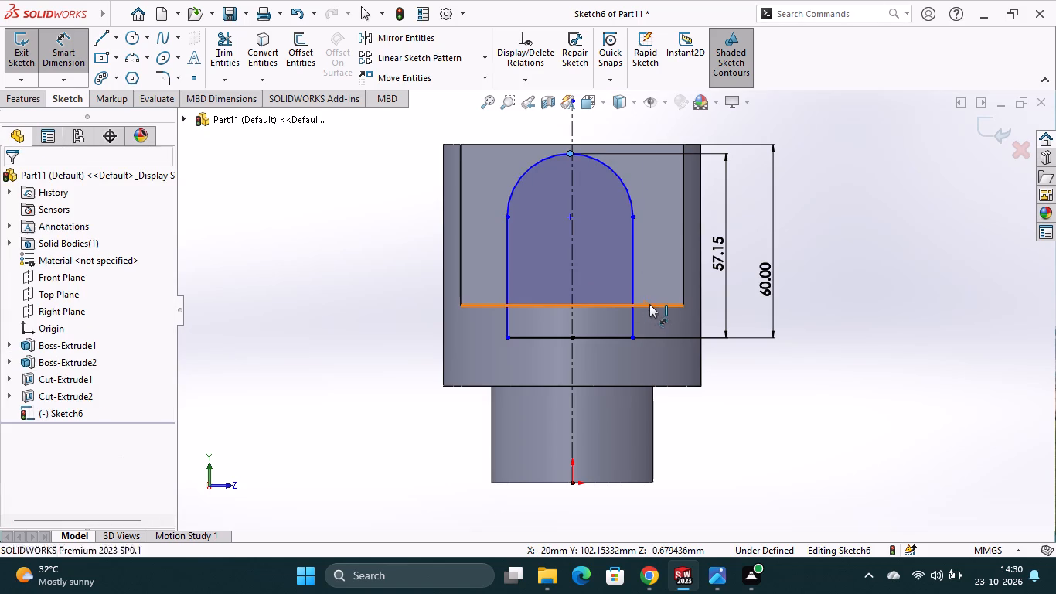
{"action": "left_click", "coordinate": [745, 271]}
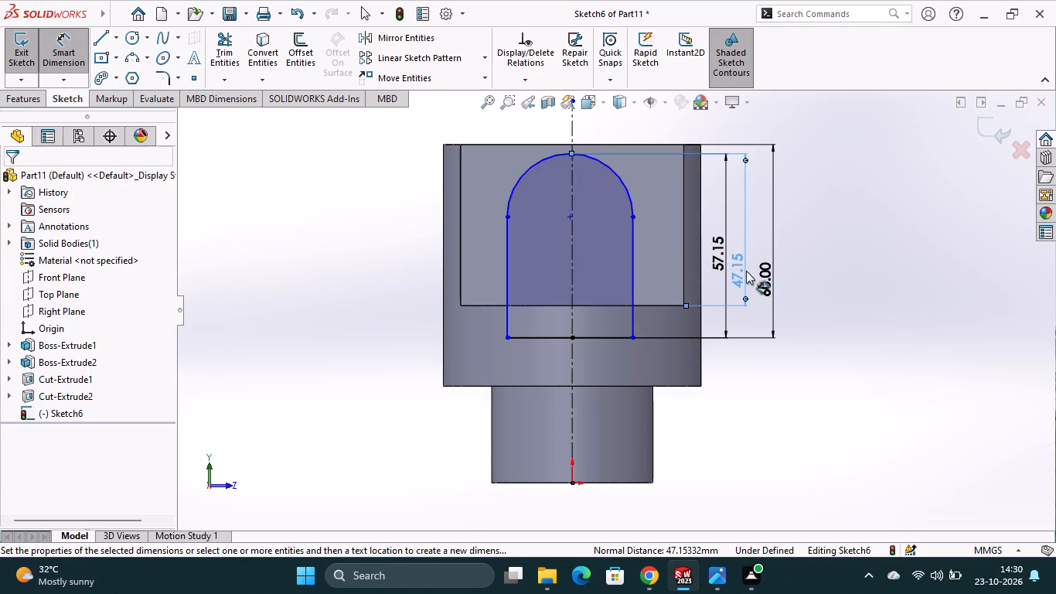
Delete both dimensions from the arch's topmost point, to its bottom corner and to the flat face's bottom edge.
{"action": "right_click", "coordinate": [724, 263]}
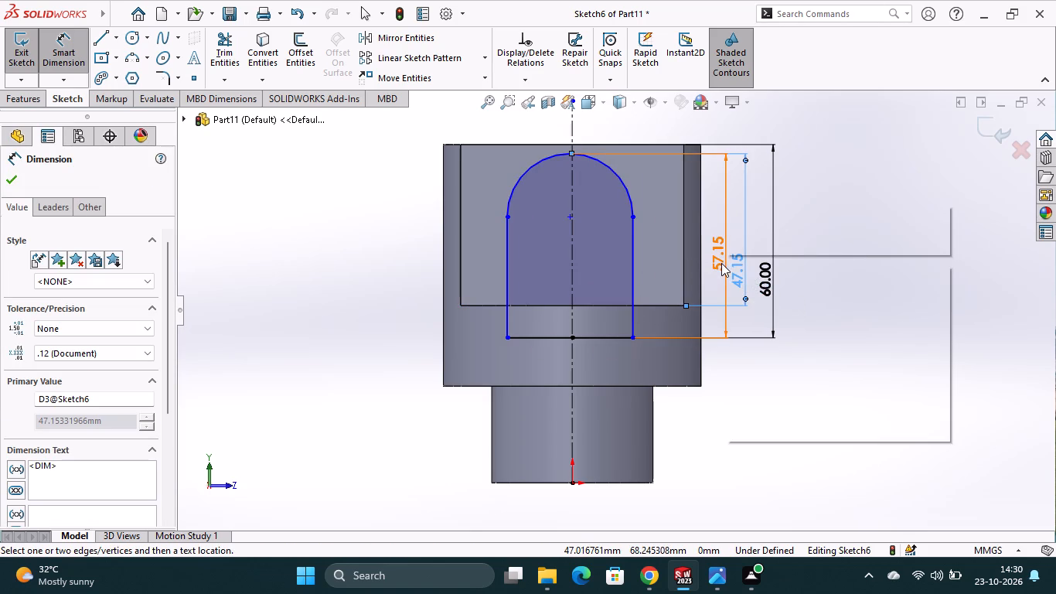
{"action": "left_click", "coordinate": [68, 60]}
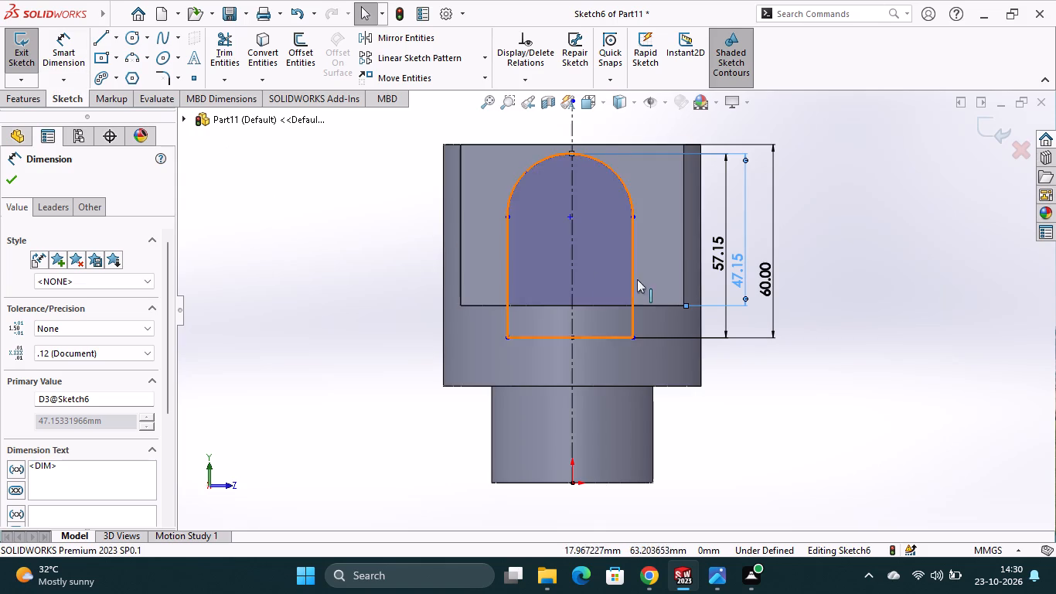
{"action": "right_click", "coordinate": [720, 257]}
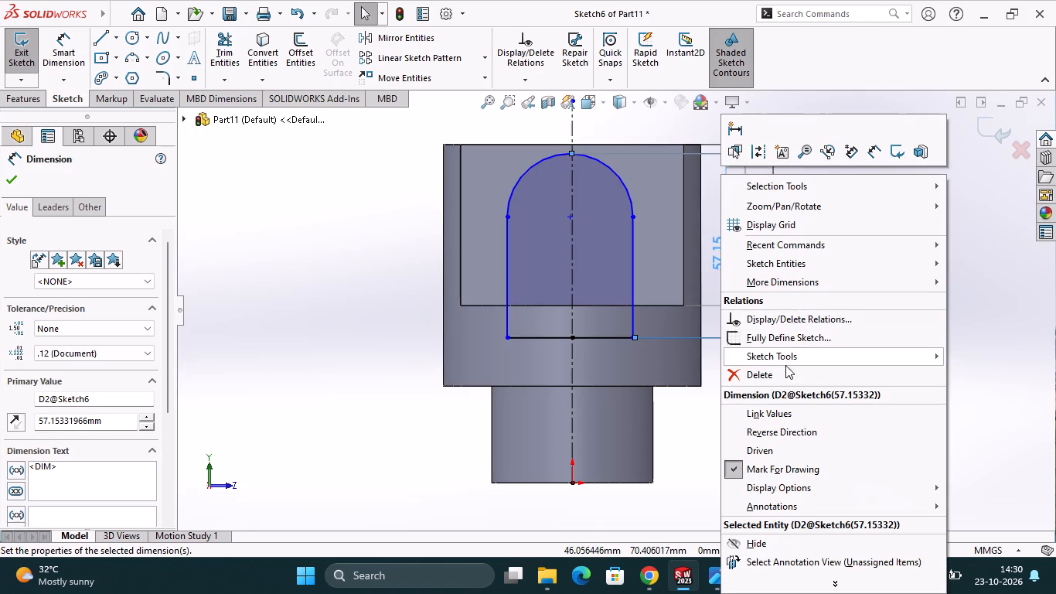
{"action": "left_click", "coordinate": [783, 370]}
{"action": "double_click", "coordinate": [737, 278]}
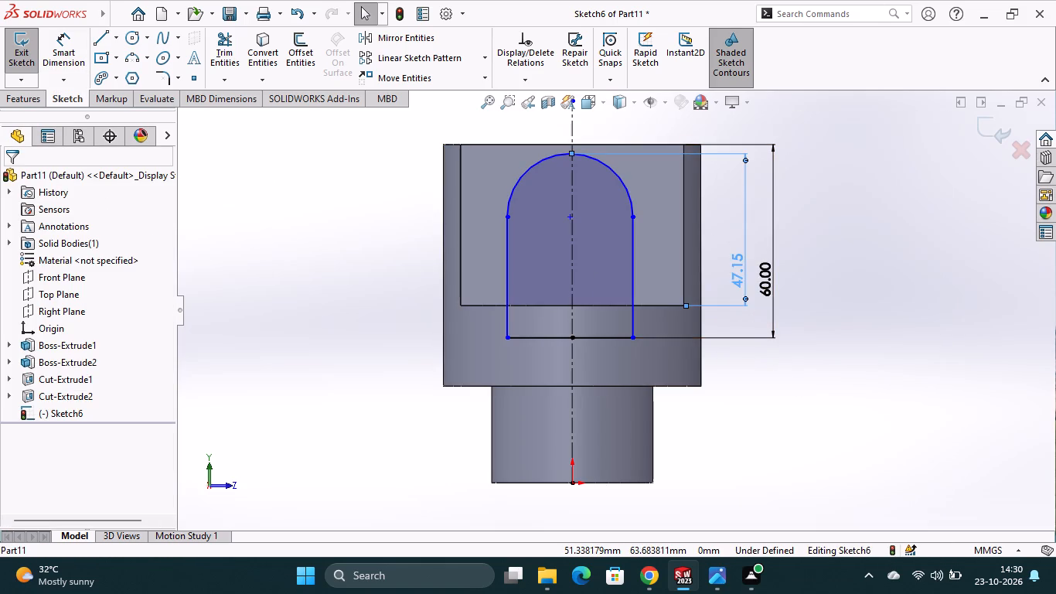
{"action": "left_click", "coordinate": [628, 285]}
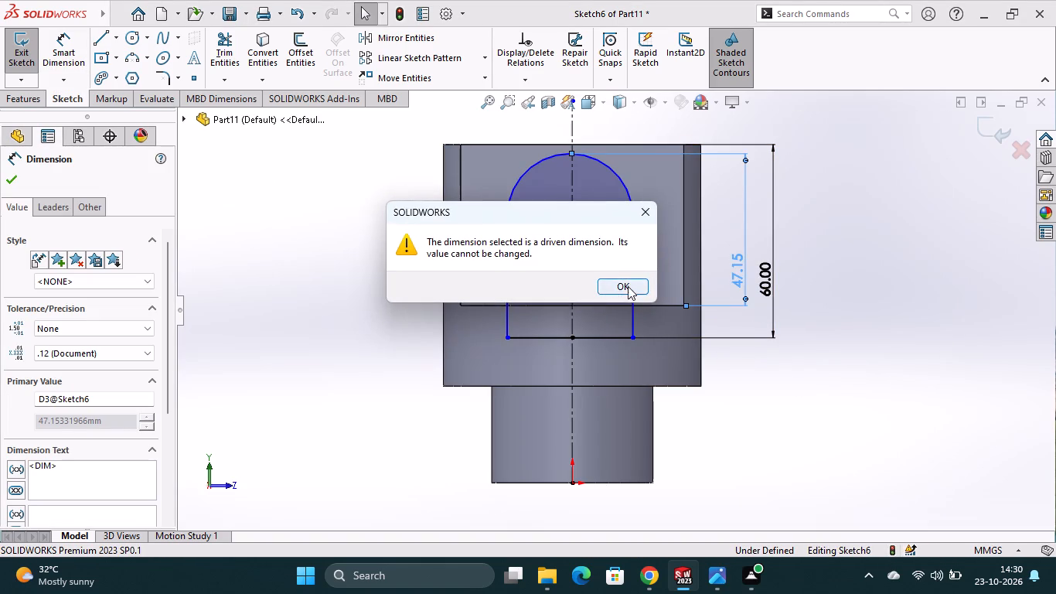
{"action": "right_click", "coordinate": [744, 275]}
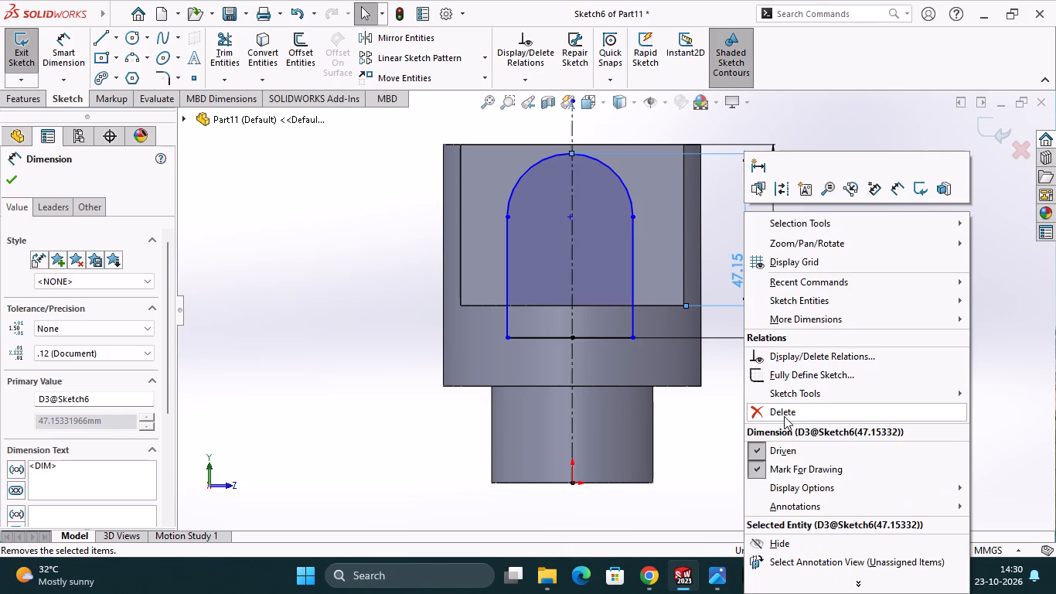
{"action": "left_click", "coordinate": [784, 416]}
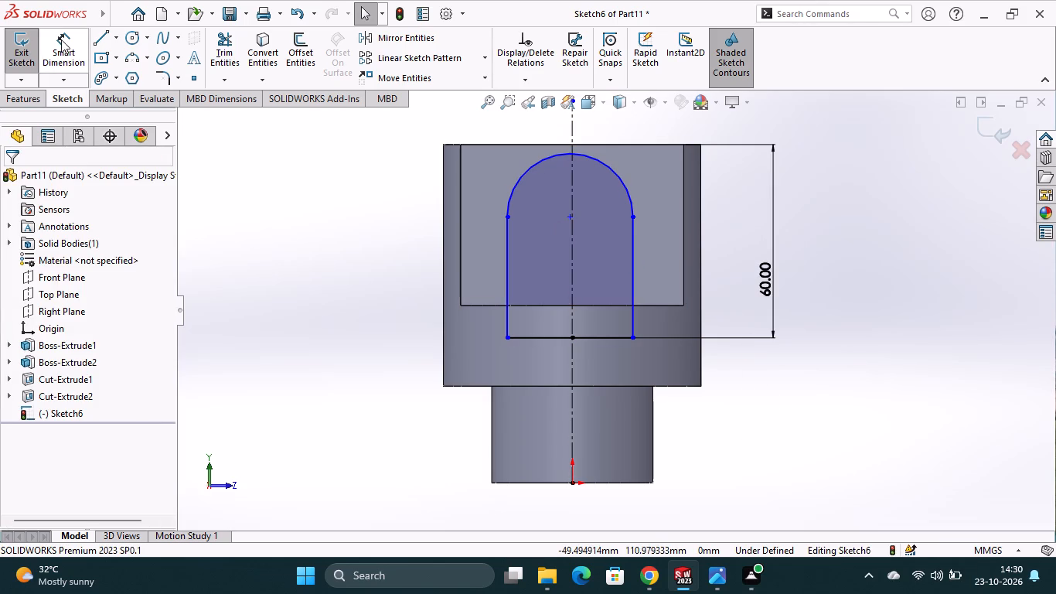
Dimension the distance from the arch's topmost point to the flat face's bottom edge and set it to 38 mm.
{"action": "left_click", "coordinate": [63, 41]}
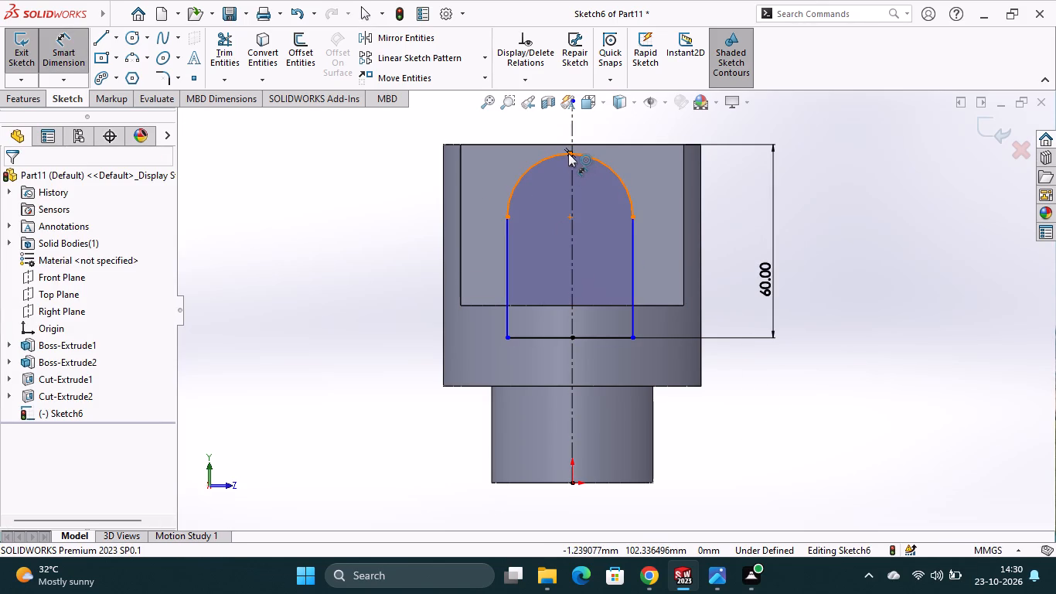
{"action": "left_click", "coordinate": [568, 153]}
{"action": "left_click", "coordinate": [665, 306]}
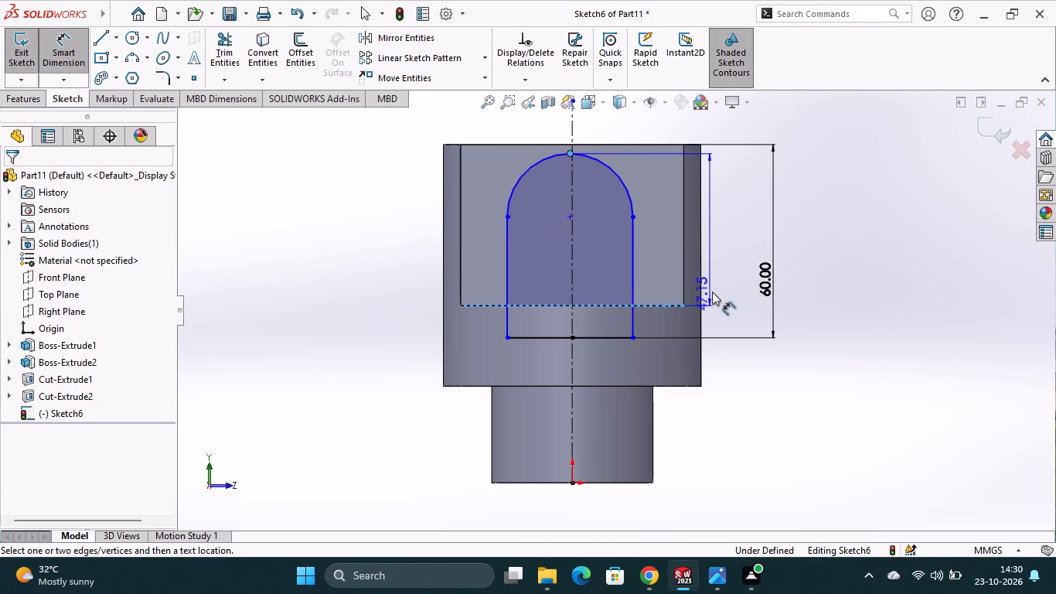
{"action": "left_click", "coordinate": [734, 280]}
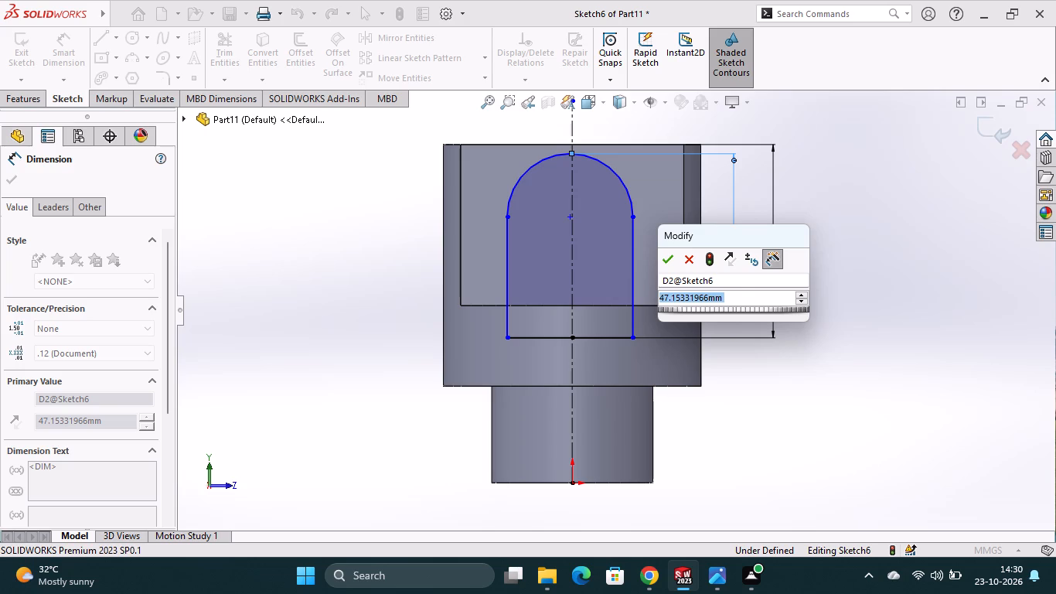
{"action": "key", "text": "3"}
{"action": "key", "text": "8"}
{"action": "key", "text": "Return"}
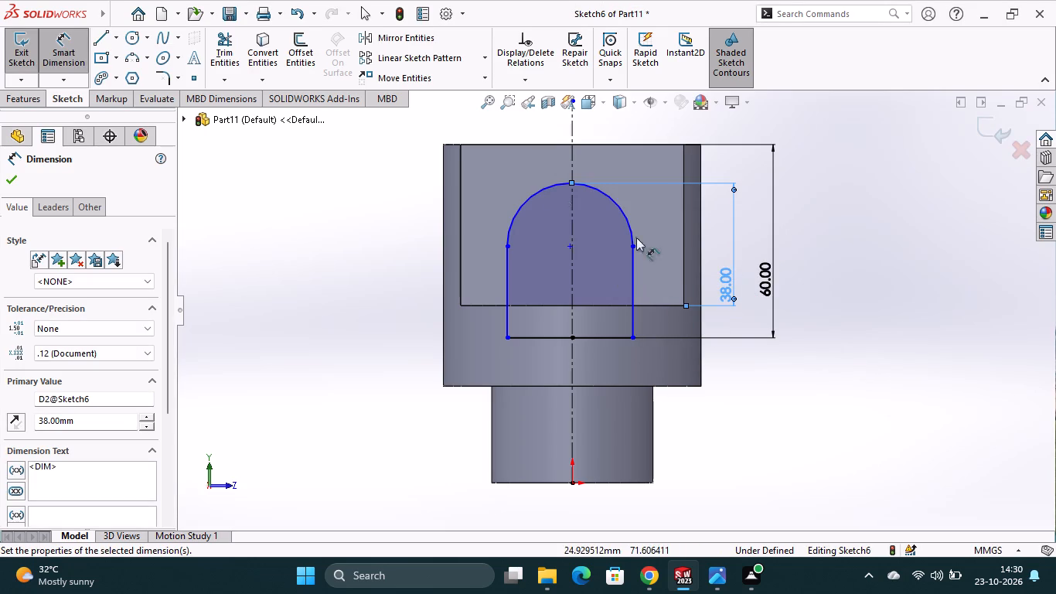
Sketch a vertical line about 15 mm long from the flat face's top edge down to the arc, about 11 mm left of the centreline.
{"action": "left_click", "coordinate": [108, 40]}
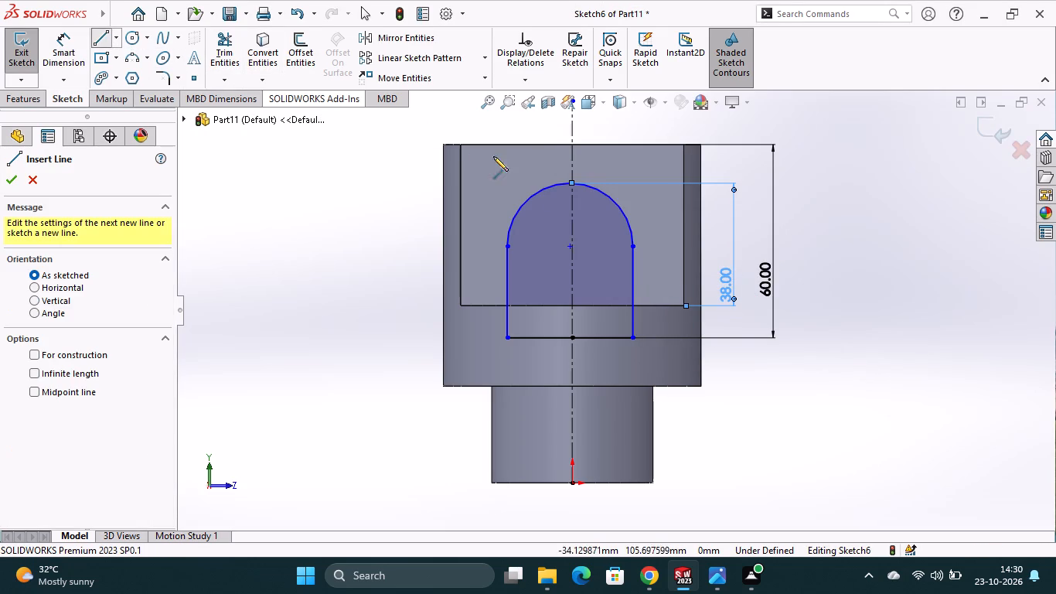
{"action": "left_click", "coordinate": [537, 144]}
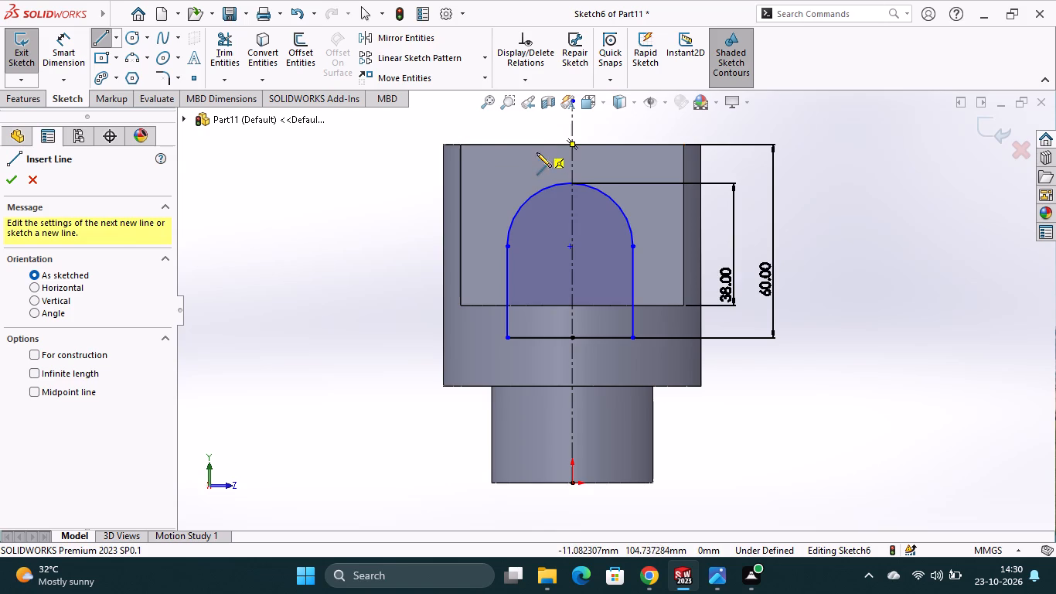
{"action": "left_click", "coordinate": [537, 194]}
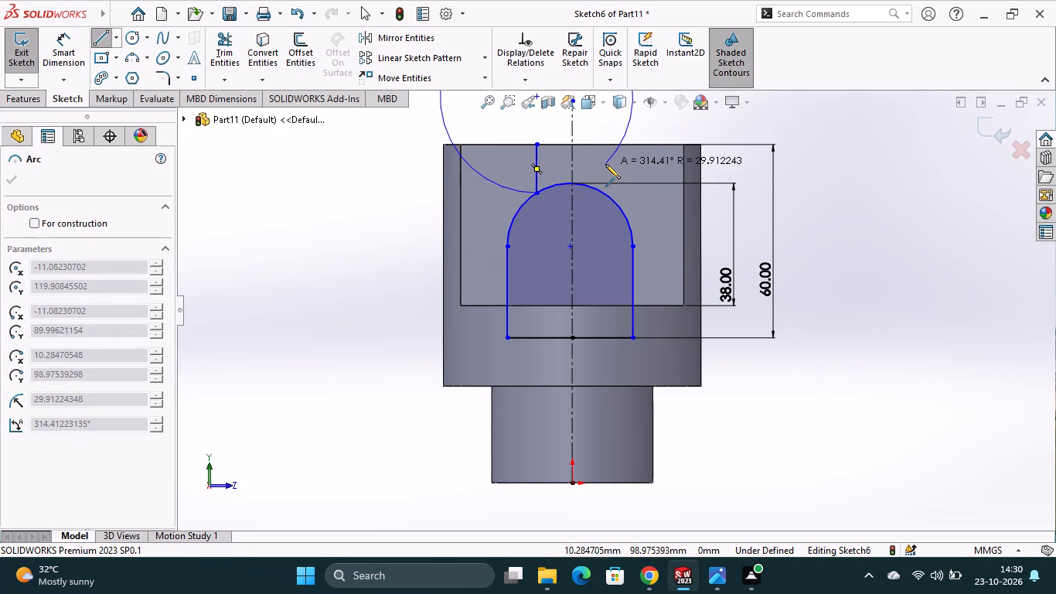
{"action": "key", "text": "Escape"}
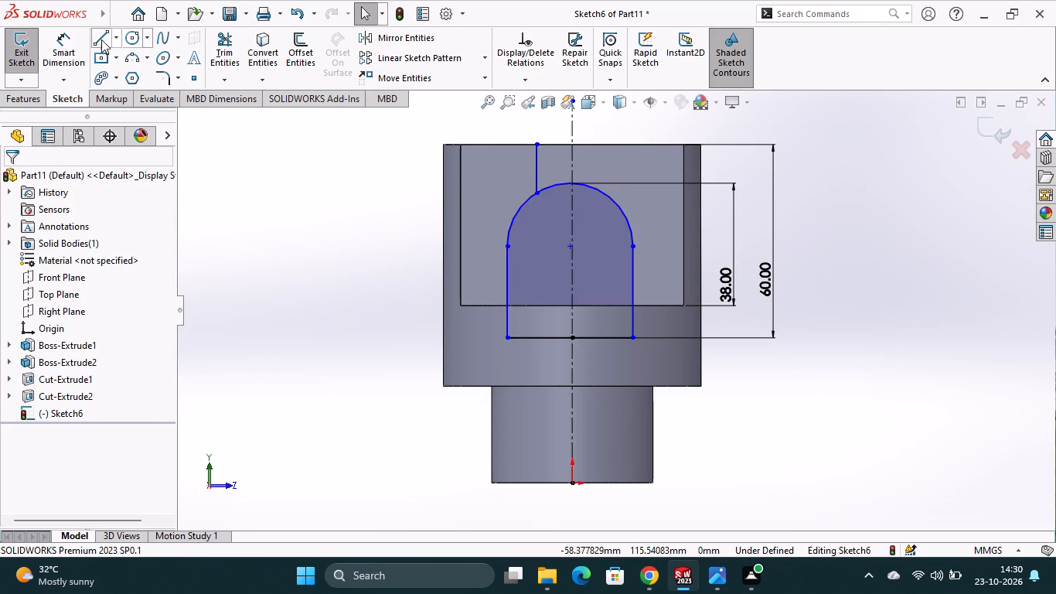
Dimension the arch's top arc and set its radius to 20 mm.
{"action": "left_click", "coordinate": [71, 45]}
{"action": "left_click", "coordinate": [623, 214]}
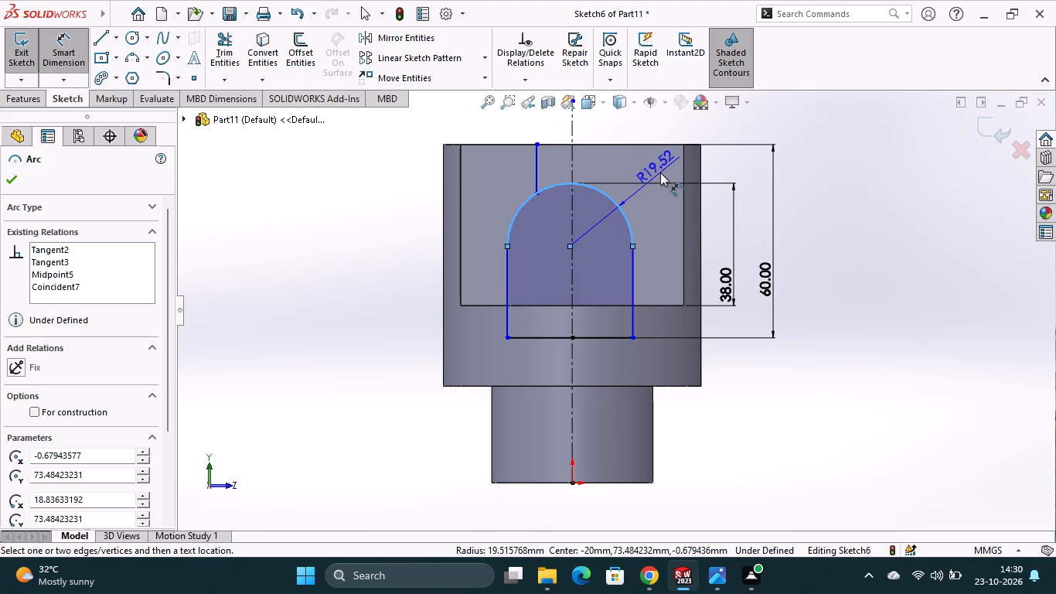
{"action": "left_click", "coordinate": [660, 172]}
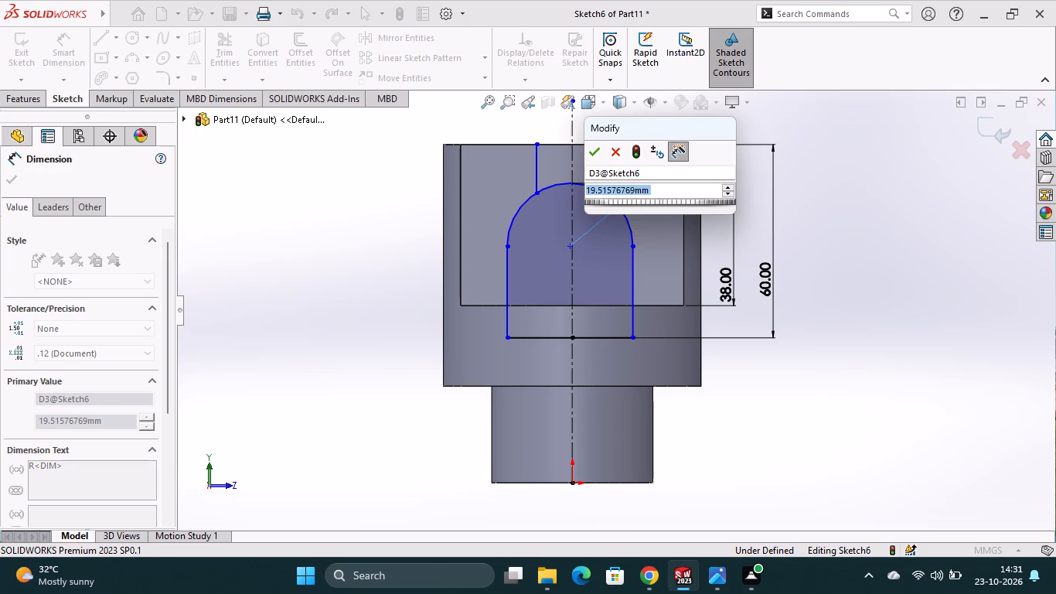
{"action": "type", "text": "20"}
{"action": "key", "text": "Return"}
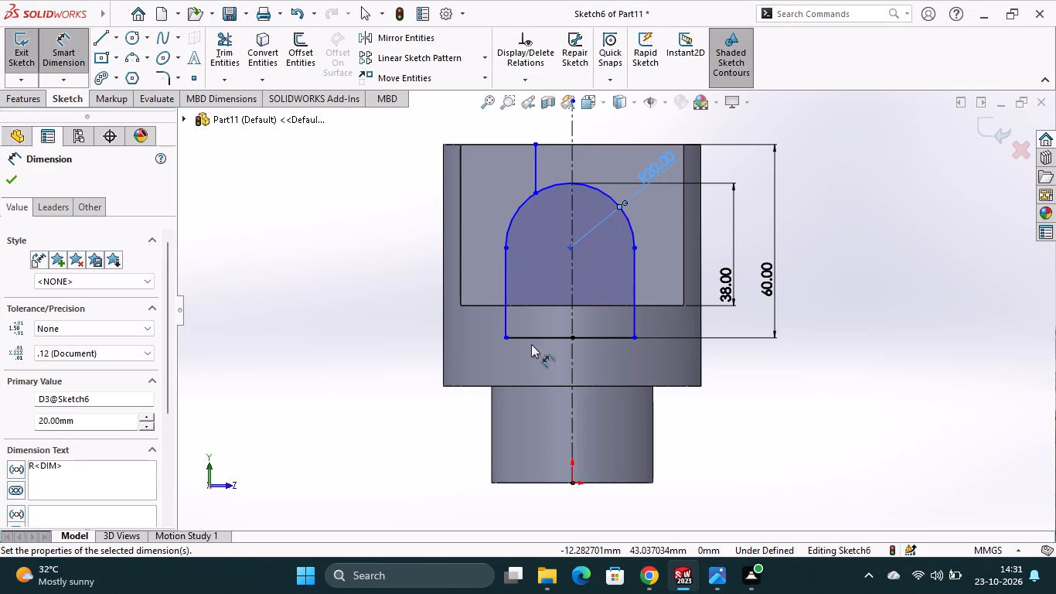
Dimension the distance from the arch's lower-left corner to the centreline point on its base and set it to 20 mm.
{"action": "left_click", "coordinate": [506, 341]}
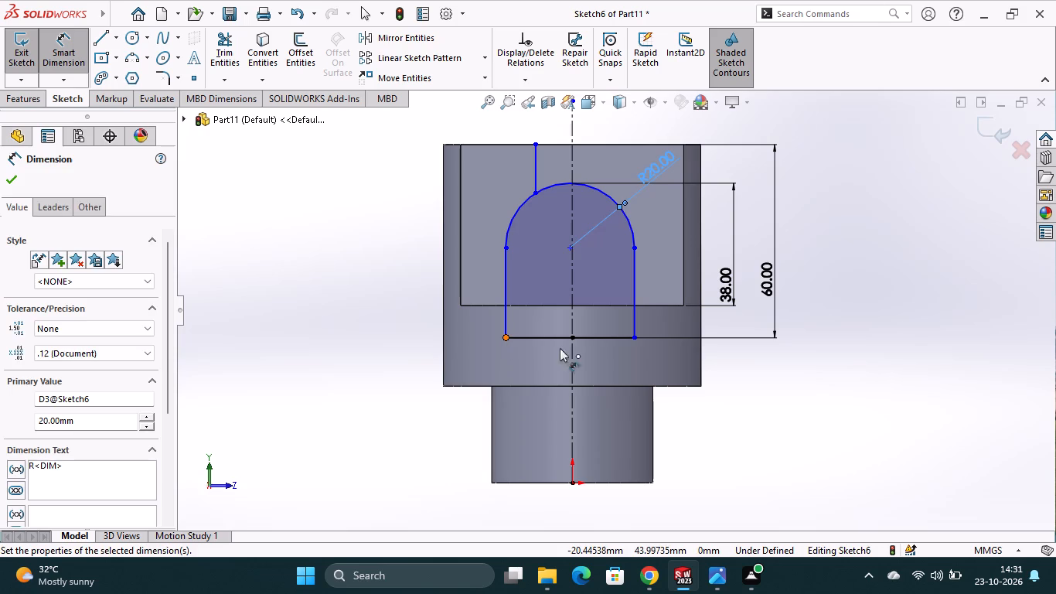
{"action": "left_click", "coordinate": [636, 339]}
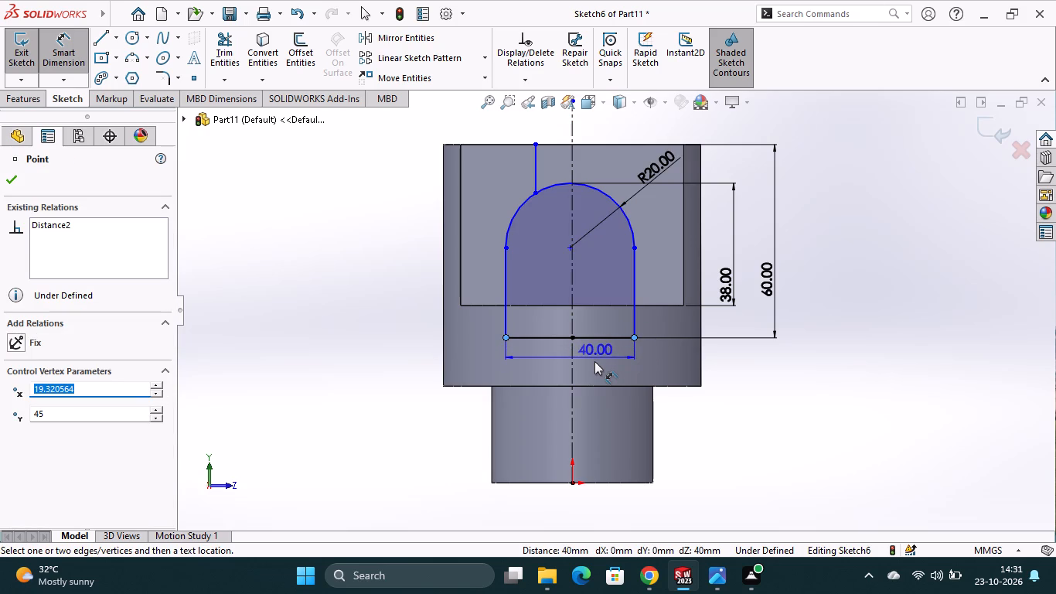
{"action": "key", "text": "Escape"}
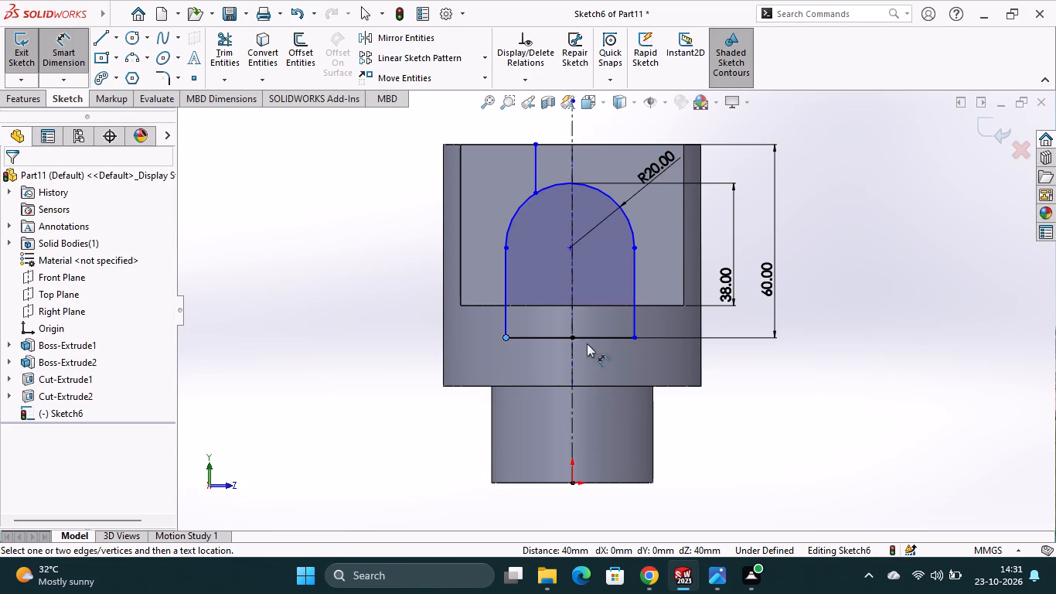
{"action": "left_click", "coordinate": [571, 340]}
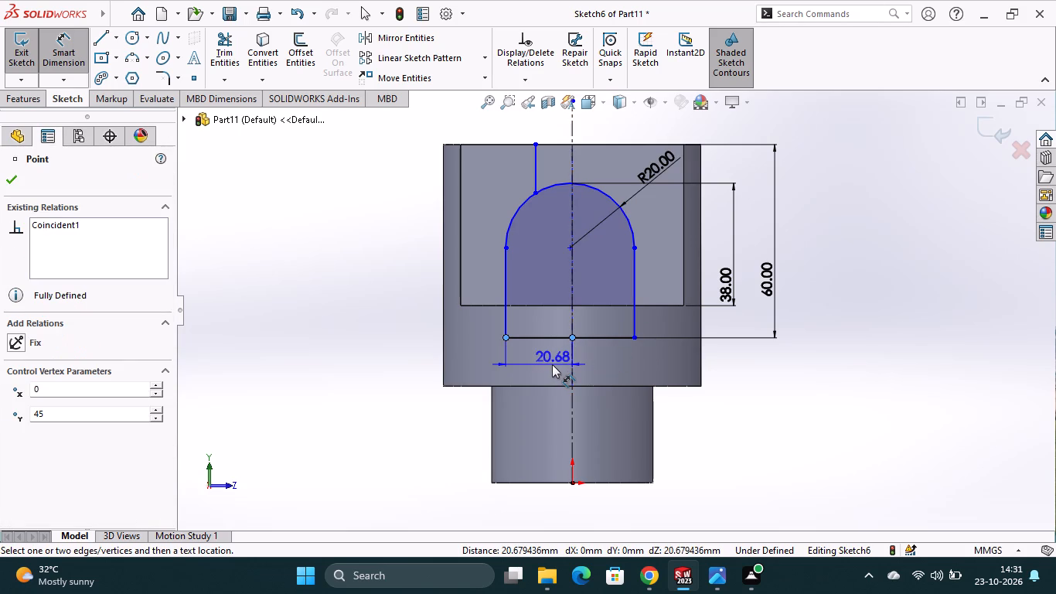
{"action": "left_click", "coordinate": [552, 364]}
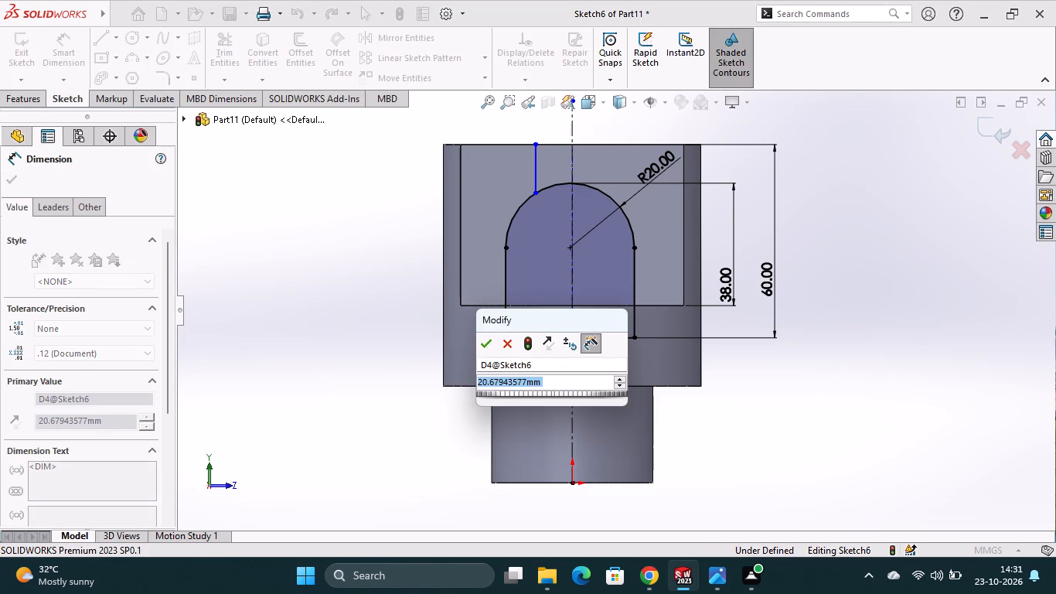
{"action": "type", "text": "20"}
{"action": "key", "text": "Return"}
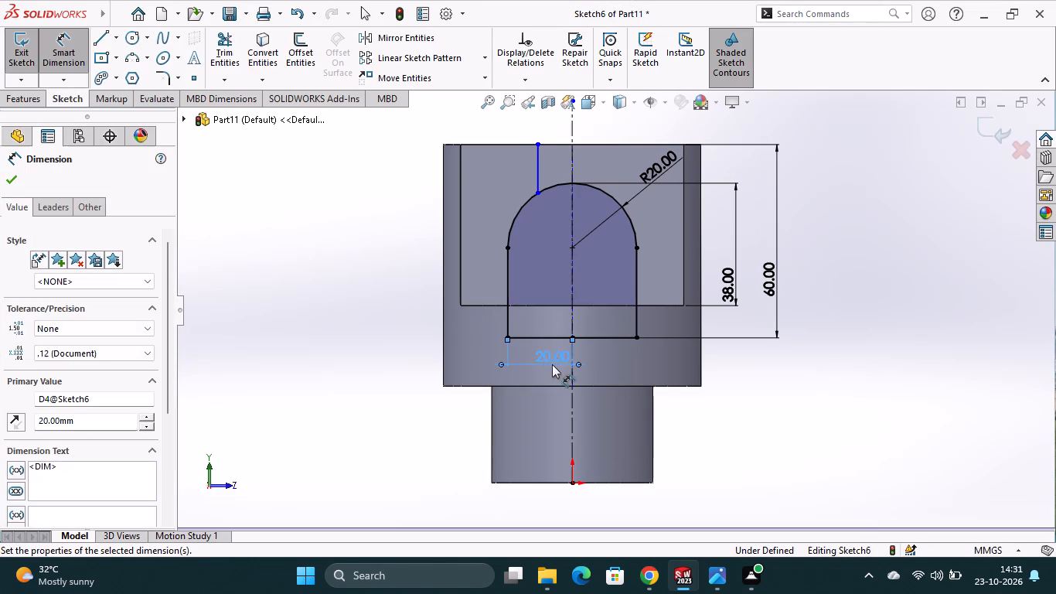
Add a reference dimension between the arch's lower-right corner and the centreline point on its base.
{"action": "left_click", "coordinate": [637, 336]}
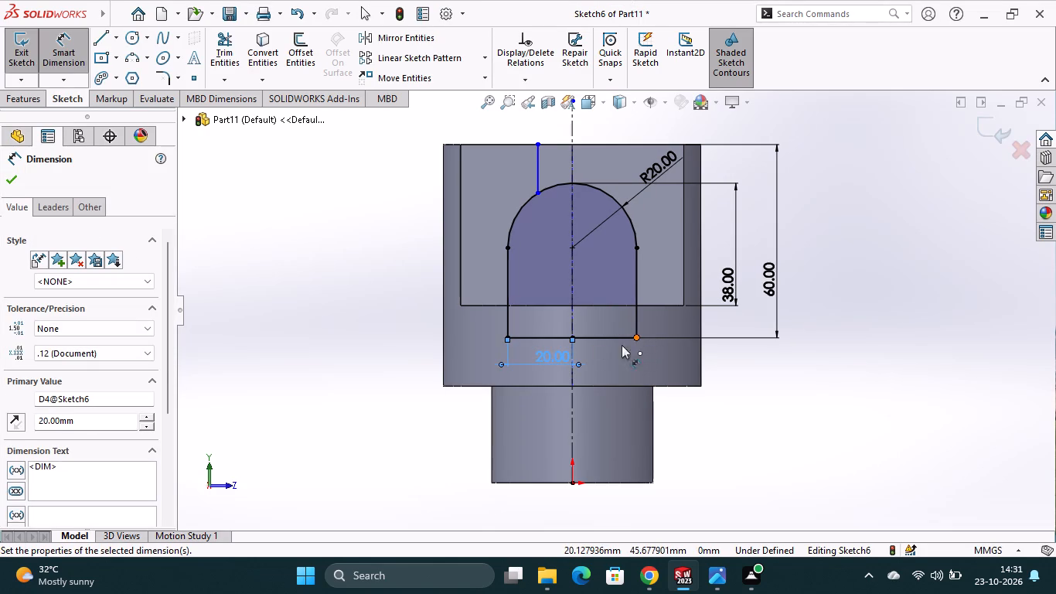
{"action": "left_click", "coordinate": [573, 339]}
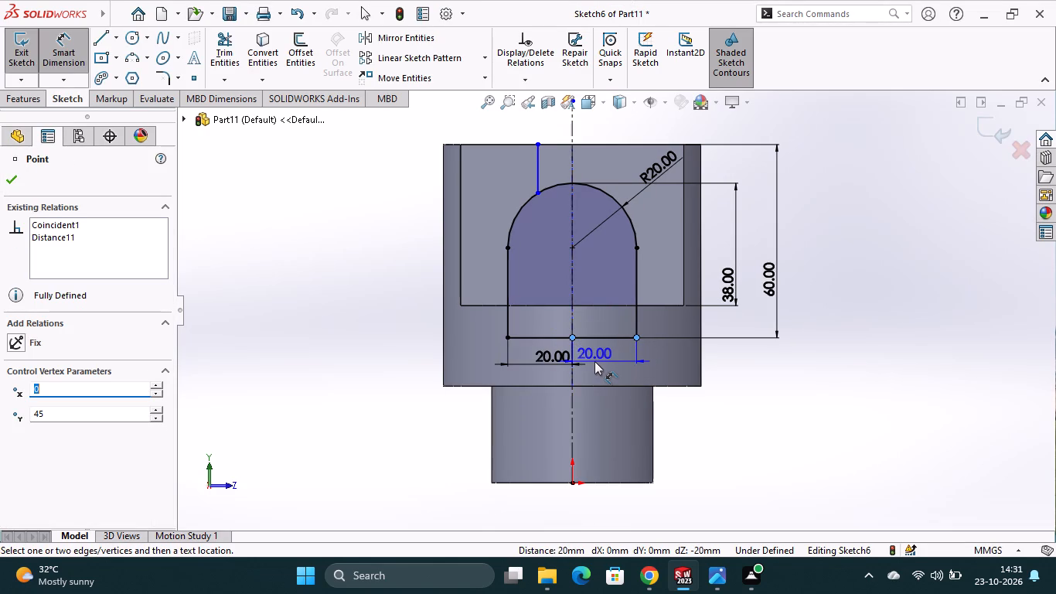
{"action": "left_click", "coordinate": [600, 364]}
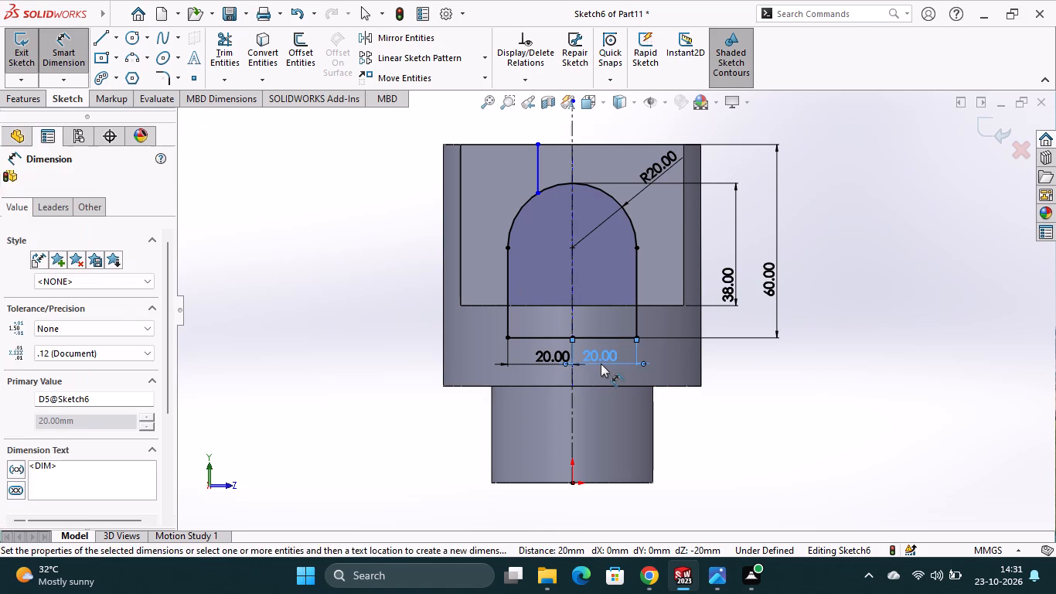
{"action": "key", "text": "Escape"}
Sketch a second vertical line about 15 mm long from the flat face's top edge down to the arc, about 10 mm right of the centreline.
{"action": "scroll", "coordinate": [570, 225], "scroll_direction": "up", "scroll_amount": 1}
{"action": "scroll", "coordinate": [588, 156], "scroll_direction": "down", "scroll_amount": 4}
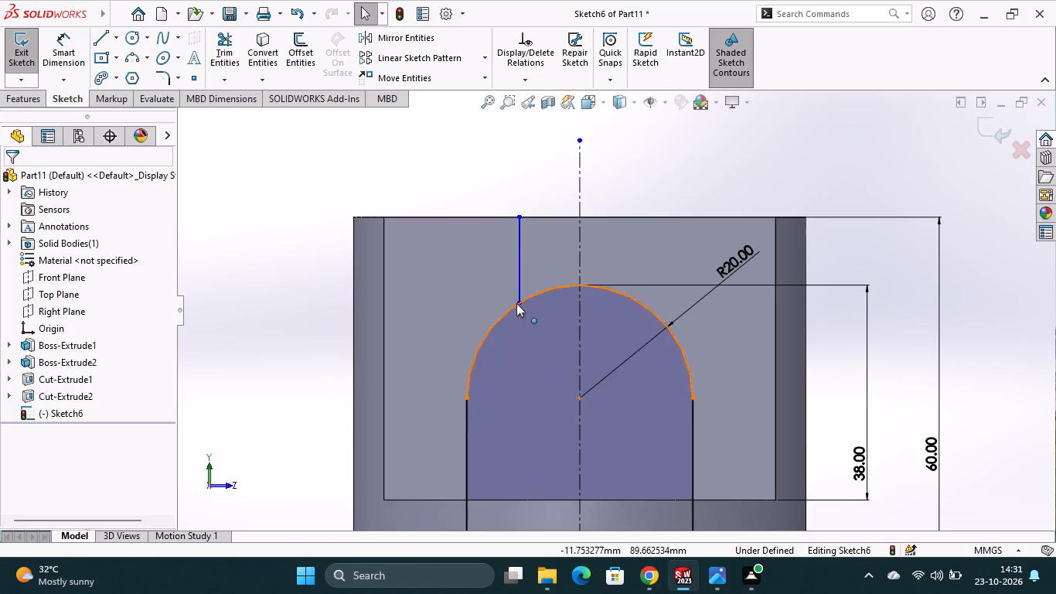
{"action": "scroll", "coordinate": [516, 303], "scroll_direction": "down", "scroll_amount": 7}
{"action": "scroll", "coordinate": [591, 299], "scroll_direction": "down", "scroll_amount": 7}
{"action": "scroll", "coordinate": [635, 299], "scroll_direction": "up", "scroll_amount": 2}
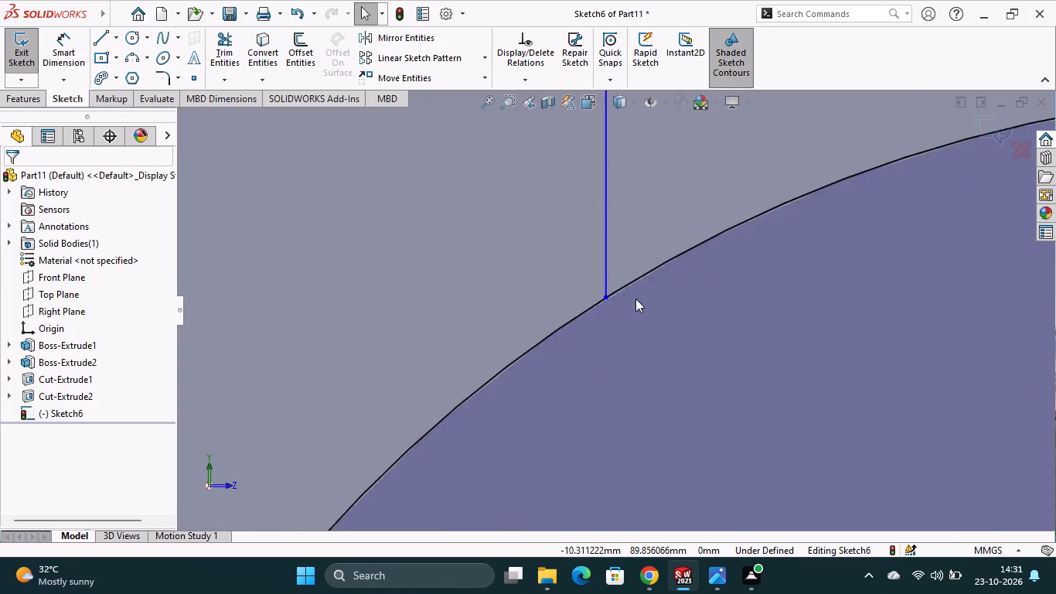
{"action": "scroll", "coordinate": [635, 299], "scroll_direction": "up", "scroll_amount": 10}
{"action": "scroll", "coordinate": [797, 299], "scroll_direction": "up", "scroll_amount": 1}
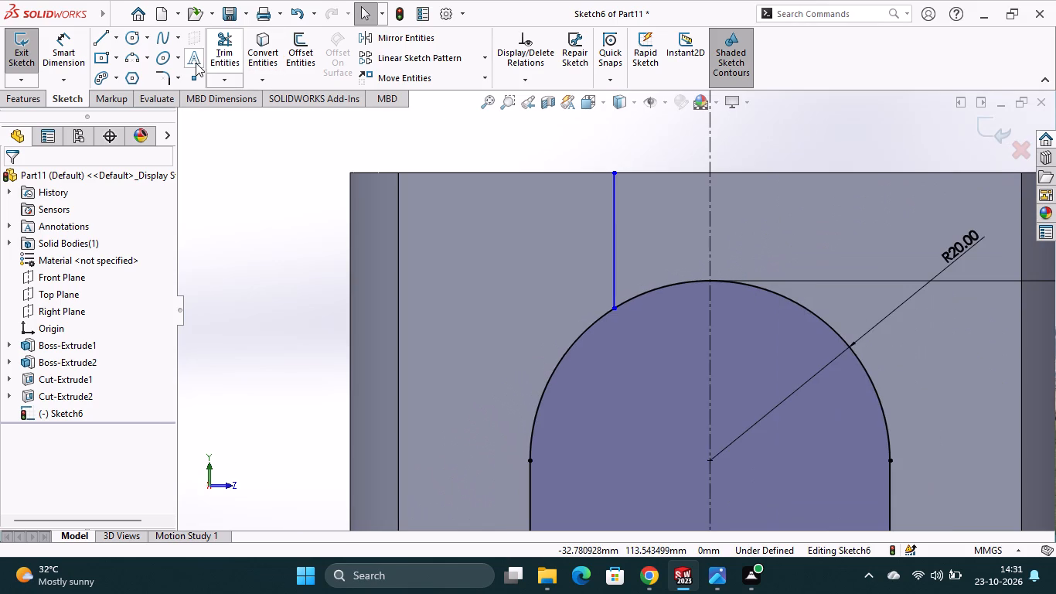
{"action": "left_click", "coordinate": [100, 39]}
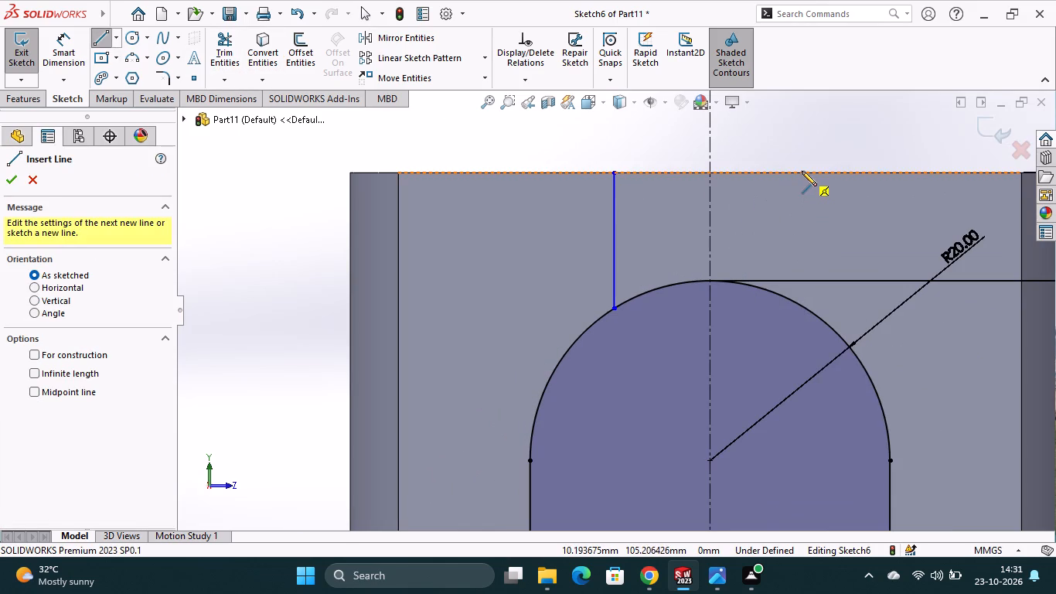
{"action": "left_click", "coordinate": [802, 174]}
{"action": "left_click", "coordinate": [802, 307]}
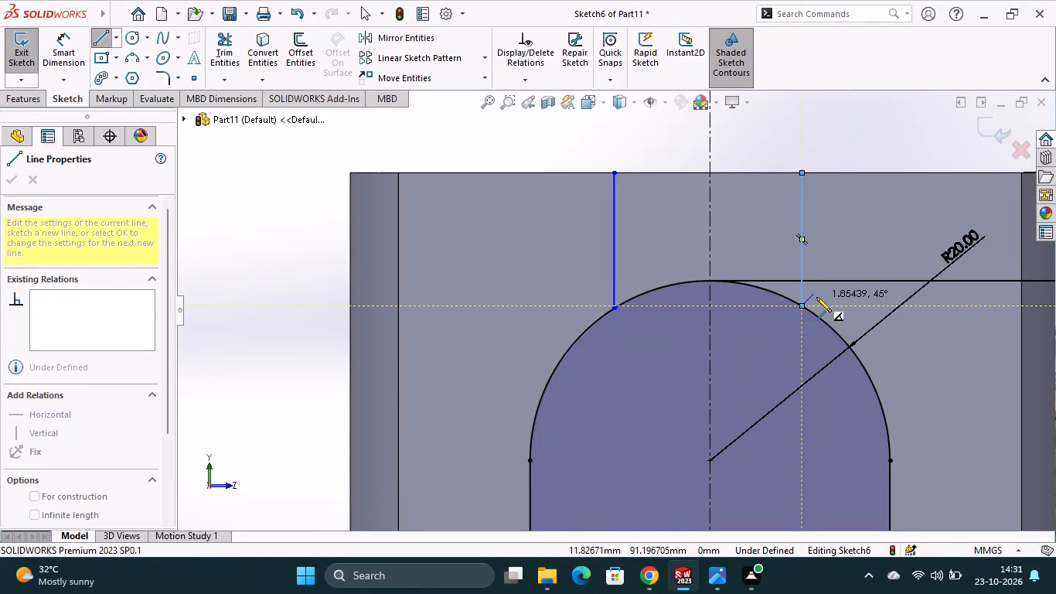
{"action": "key", "text": "Escape"}
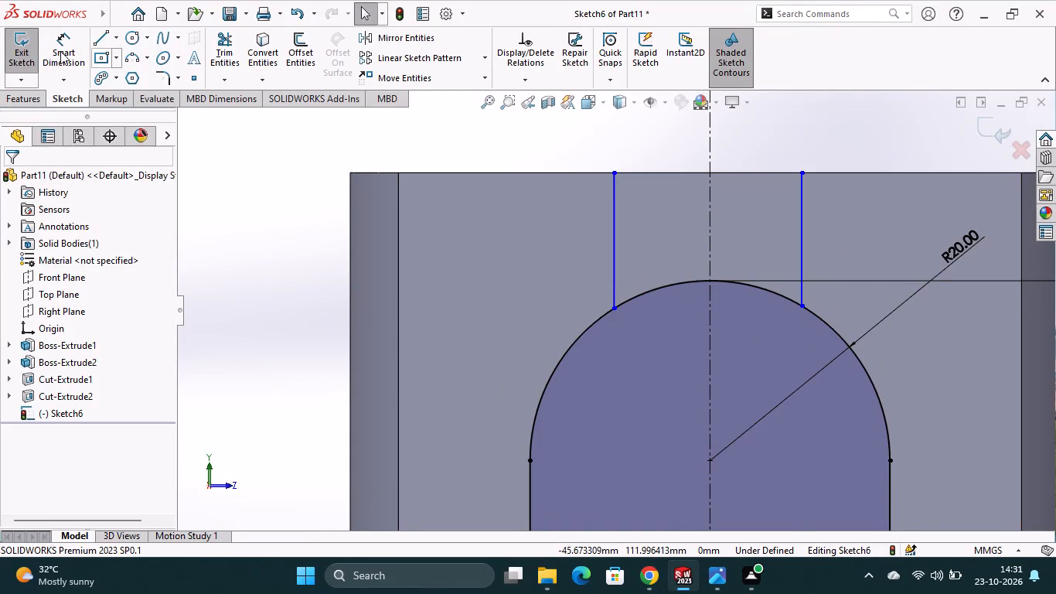
Dimension the distance between the two vertical slot lines and set it to 12 mm.
{"action": "left_click", "coordinate": [53, 51]}
{"action": "left_click", "coordinate": [615, 217]}
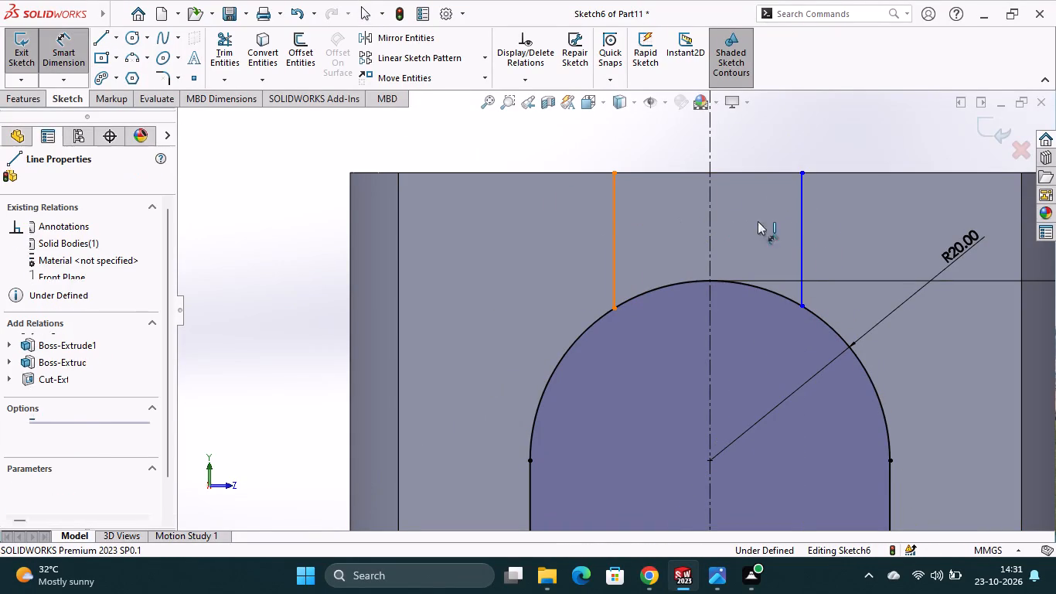
{"action": "left_click", "coordinate": [802, 230]}
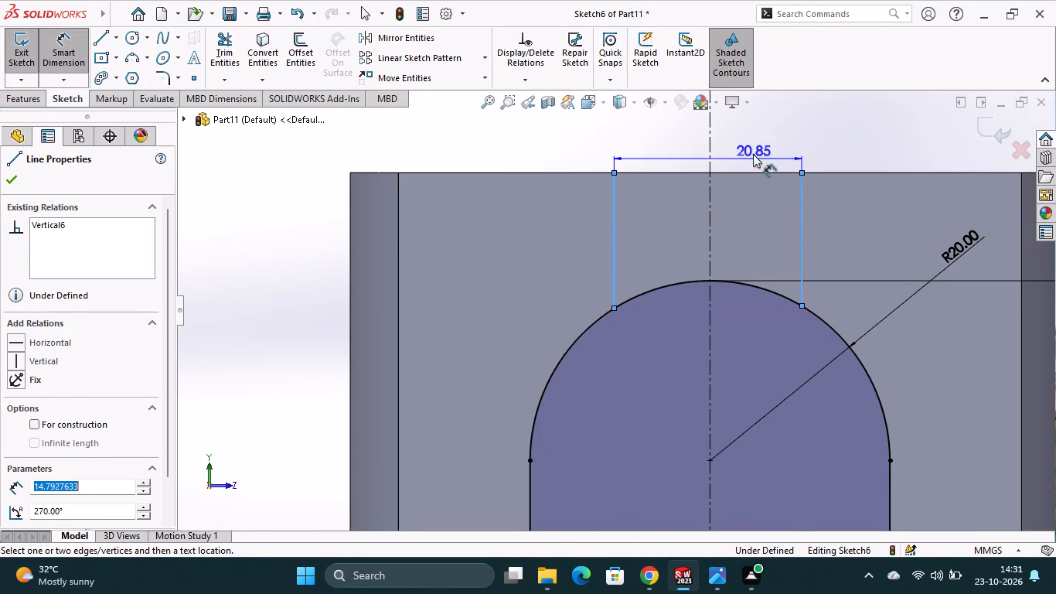
{"action": "left_click", "coordinate": [751, 146]}
{"action": "type", "text": "12"}
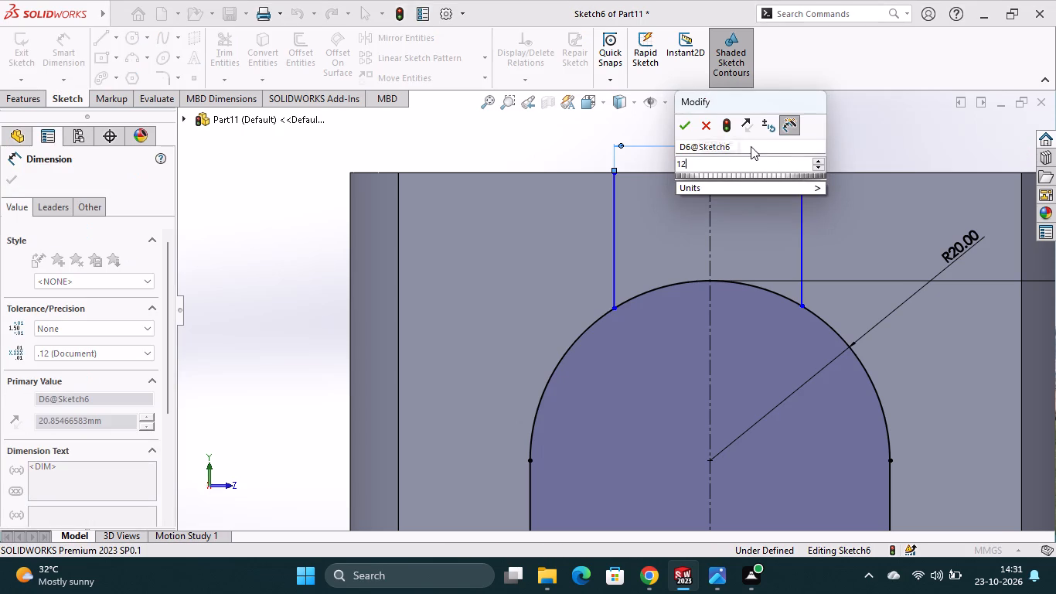
{"action": "key", "text": "Return"}
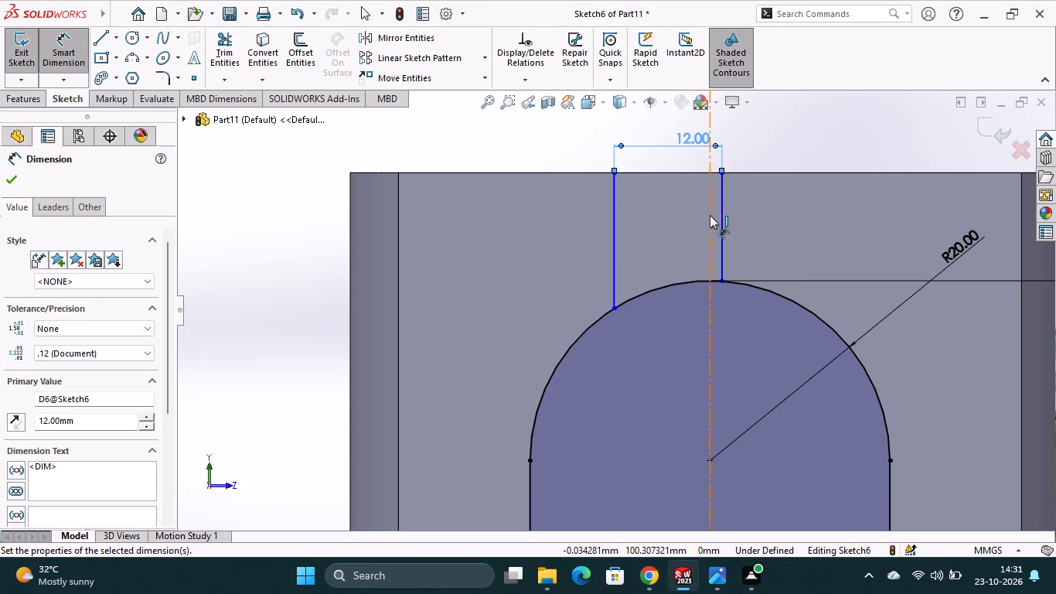
Dimension the distance from the centreline to the right-hand slot line and set it to 6 mm.
{"action": "left_click", "coordinate": [710, 215]}
{"action": "left_click", "coordinate": [720, 215]}
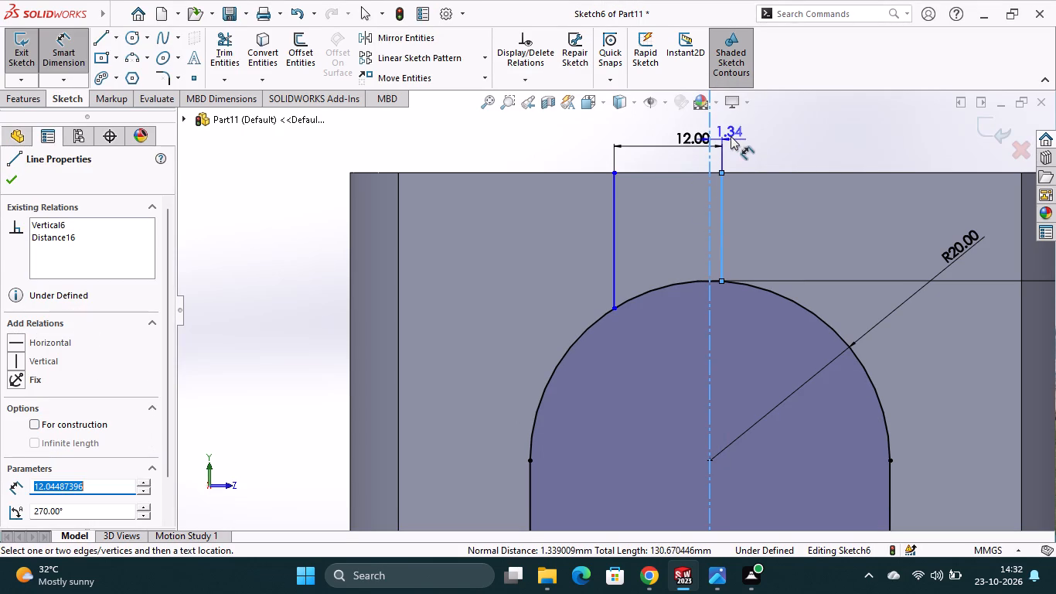
{"action": "left_click", "coordinate": [731, 134]}
{"action": "key", "text": "6"}
{"action": "key", "text": "Return"}
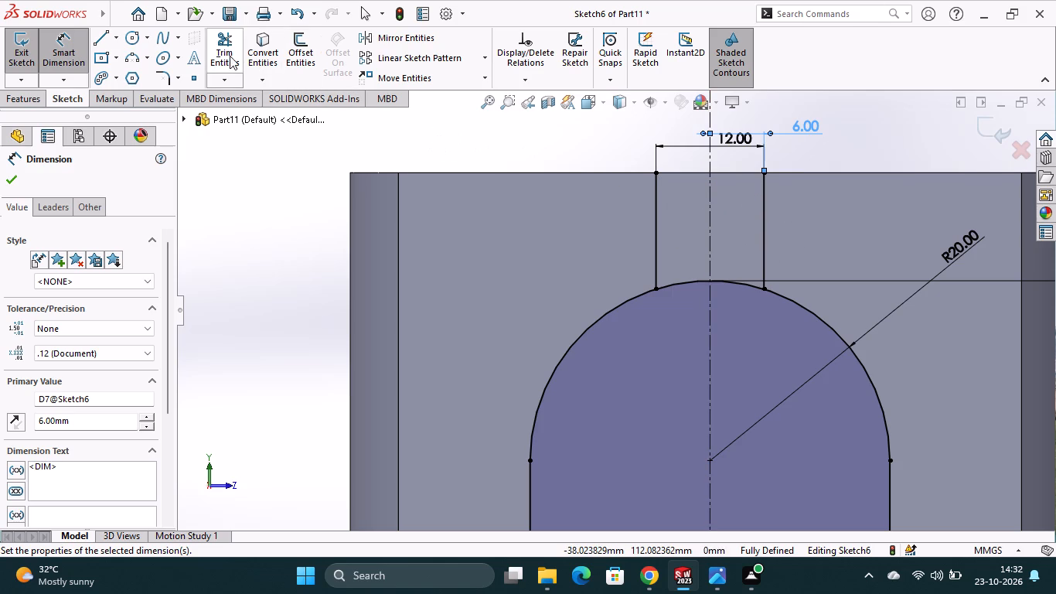
Close the slot with a horizontal line joining the upper ends of its two vertical lines.
{"action": "left_click", "coordinate": [101, 42]}
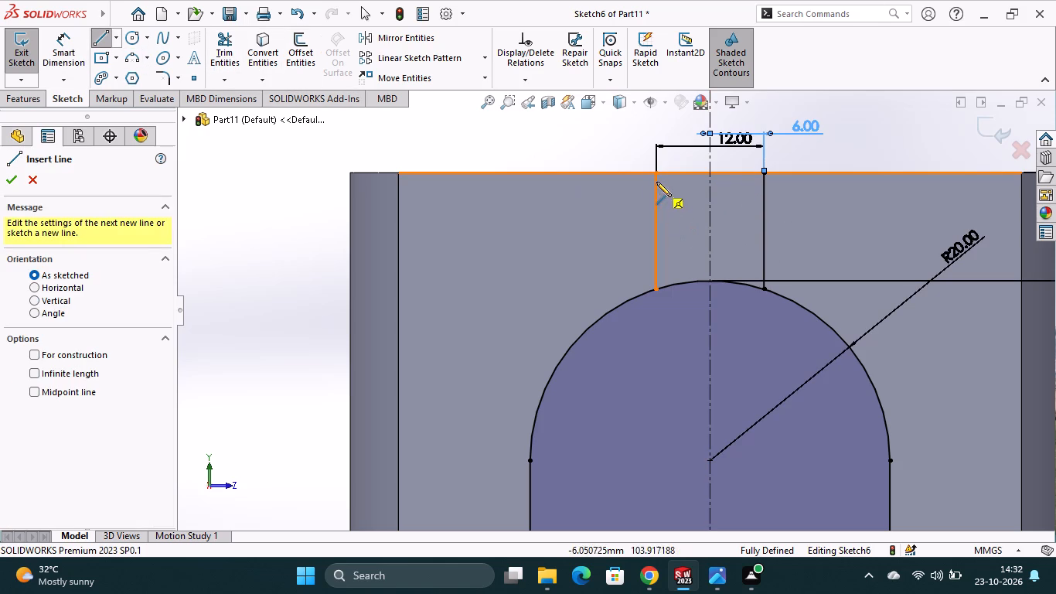
{"action": "left_click", "coordinate": [656, 172]}
{"action": "left_click", "coordinate": [763, 174]}
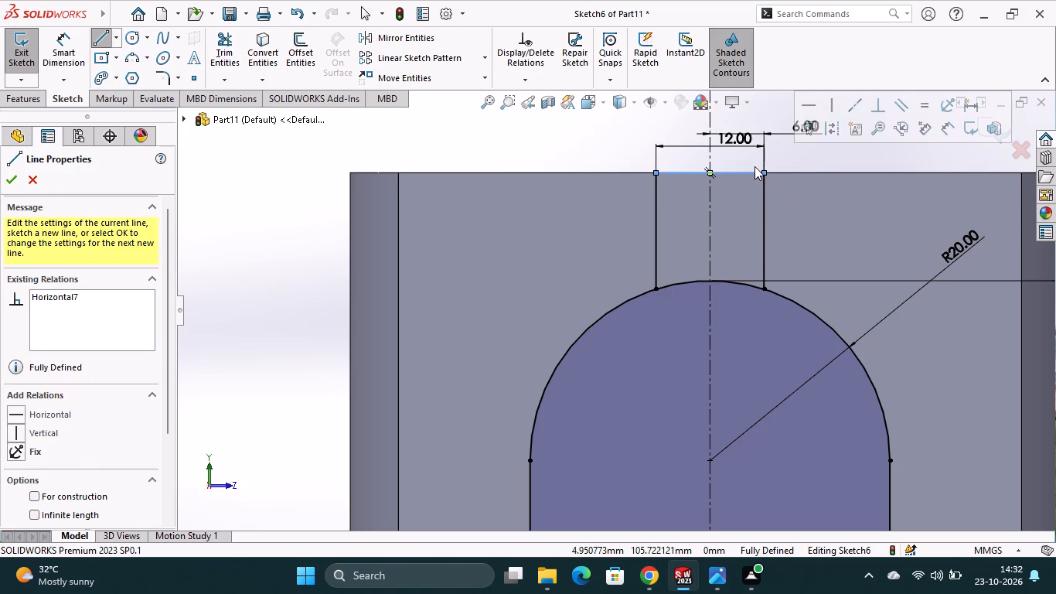
{"action": "key", "text": "Escape"}
{"action": "key", "text": "Escape"}
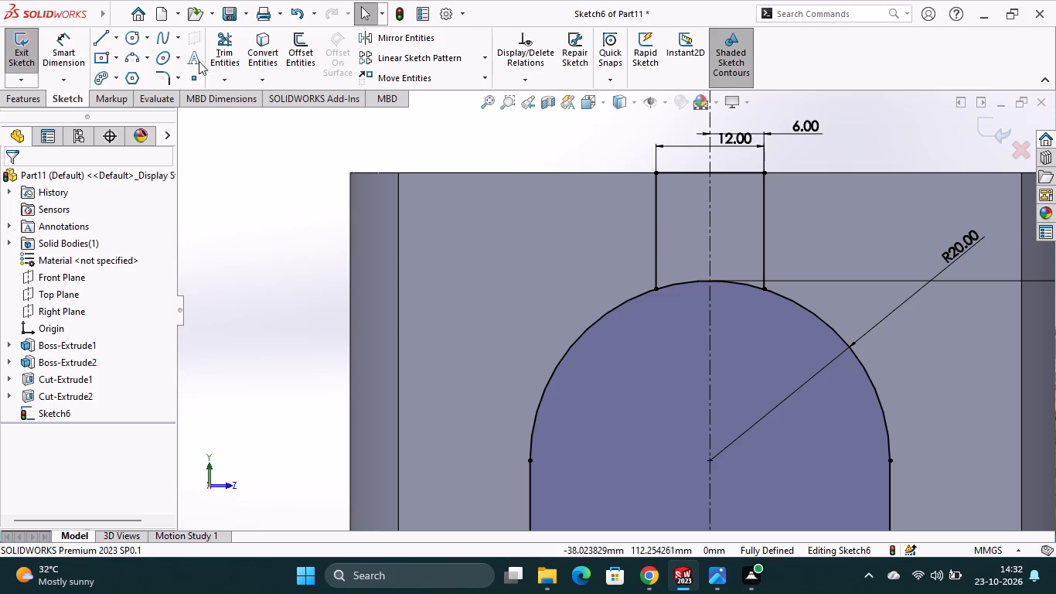
Trim away the part of the arch's top arc lying between the two vertical slot lines.
{"action": "left_click", "coordinate": [232, 57]}
{"action": "left_click", "coordinate": [682, 282]}
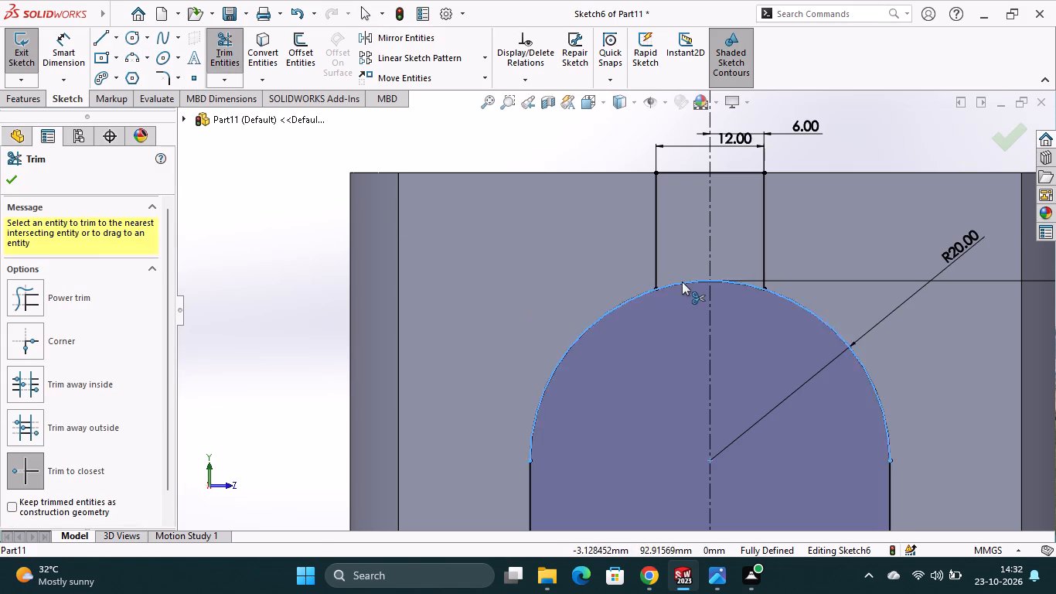
{"action": "left_click", "coordinate": [566, 299]}
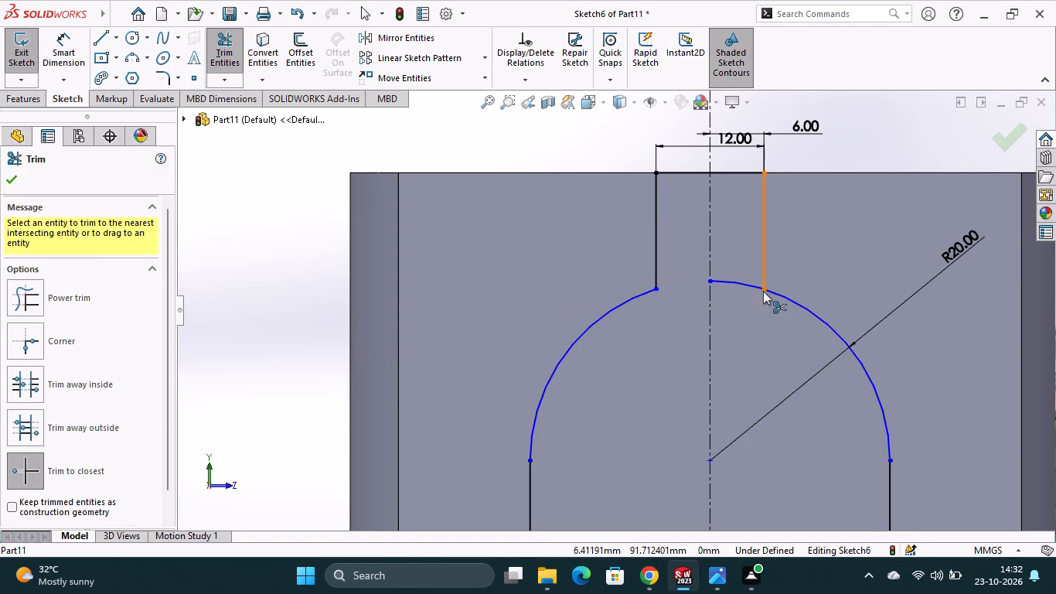
{"action": "left_click", "coordinate": [726, 282]}
{"action": "scroll", "coordinate": [748, 329], "scroll_direction": "up", "scroll_amount": 3}
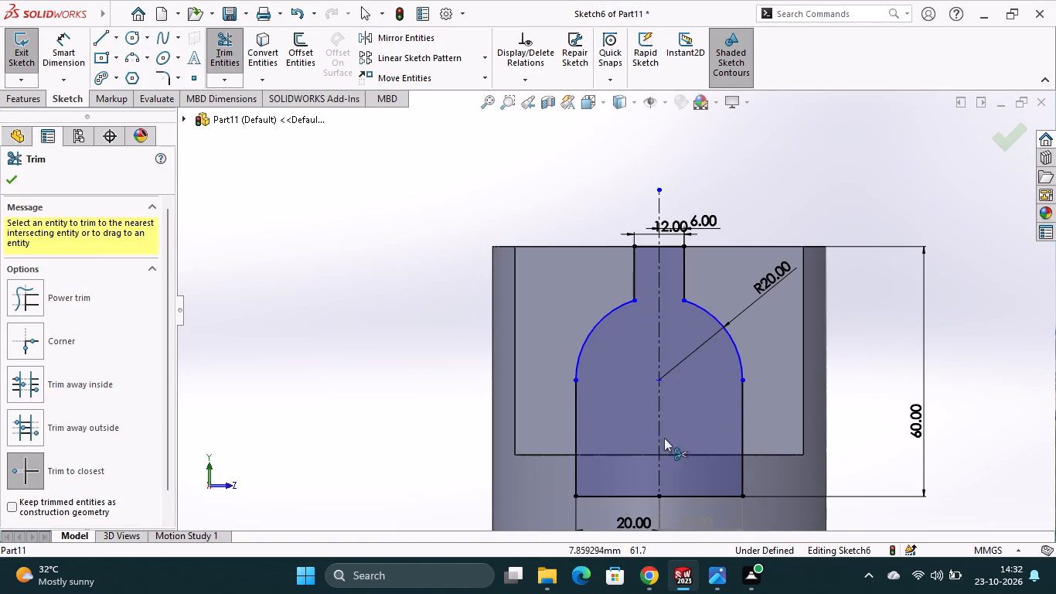
{"action": "left_click", "coordinate": [12, 178]}
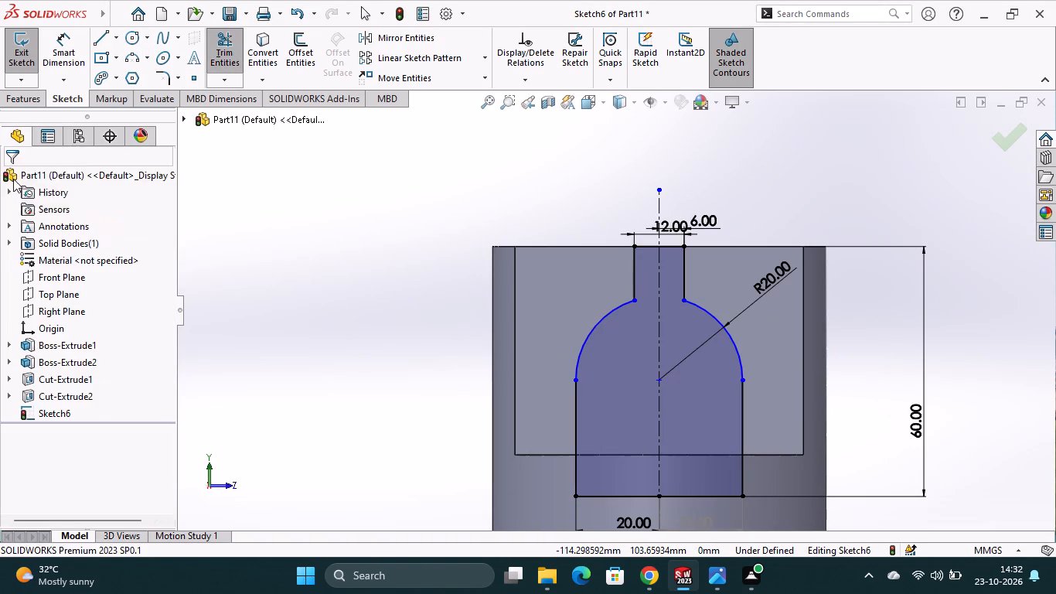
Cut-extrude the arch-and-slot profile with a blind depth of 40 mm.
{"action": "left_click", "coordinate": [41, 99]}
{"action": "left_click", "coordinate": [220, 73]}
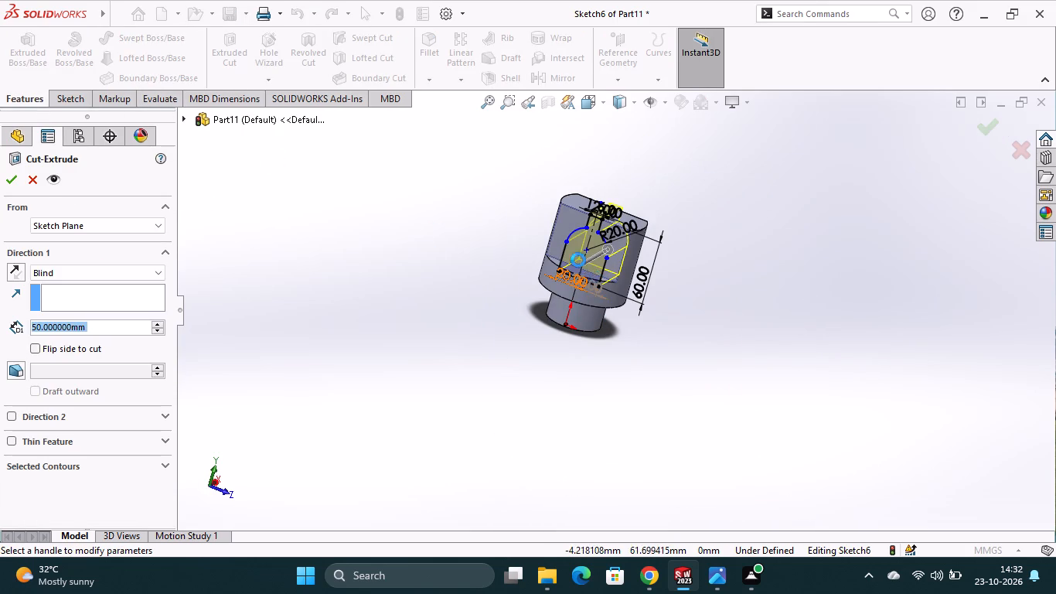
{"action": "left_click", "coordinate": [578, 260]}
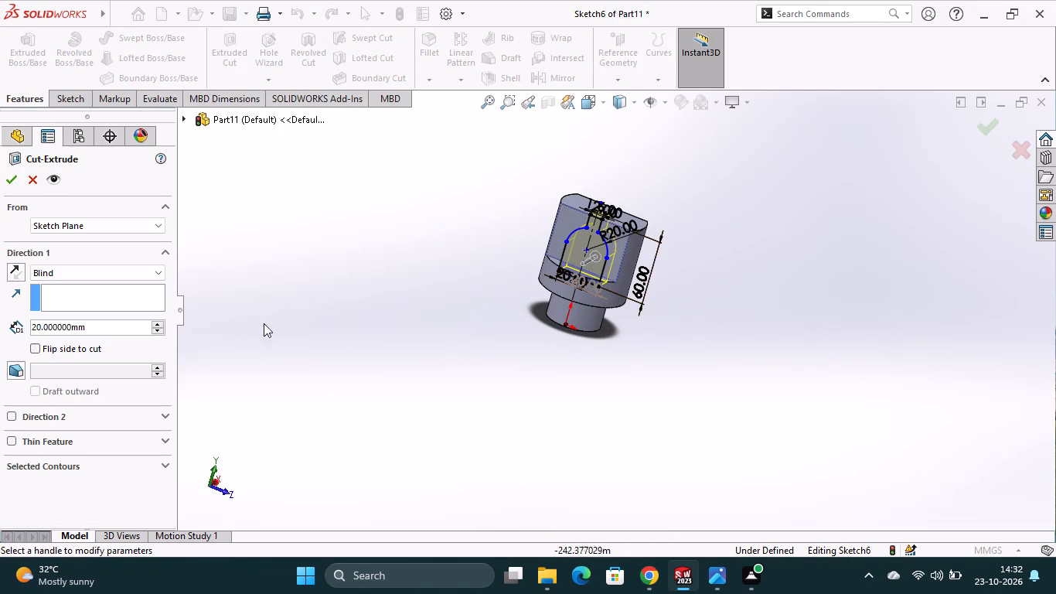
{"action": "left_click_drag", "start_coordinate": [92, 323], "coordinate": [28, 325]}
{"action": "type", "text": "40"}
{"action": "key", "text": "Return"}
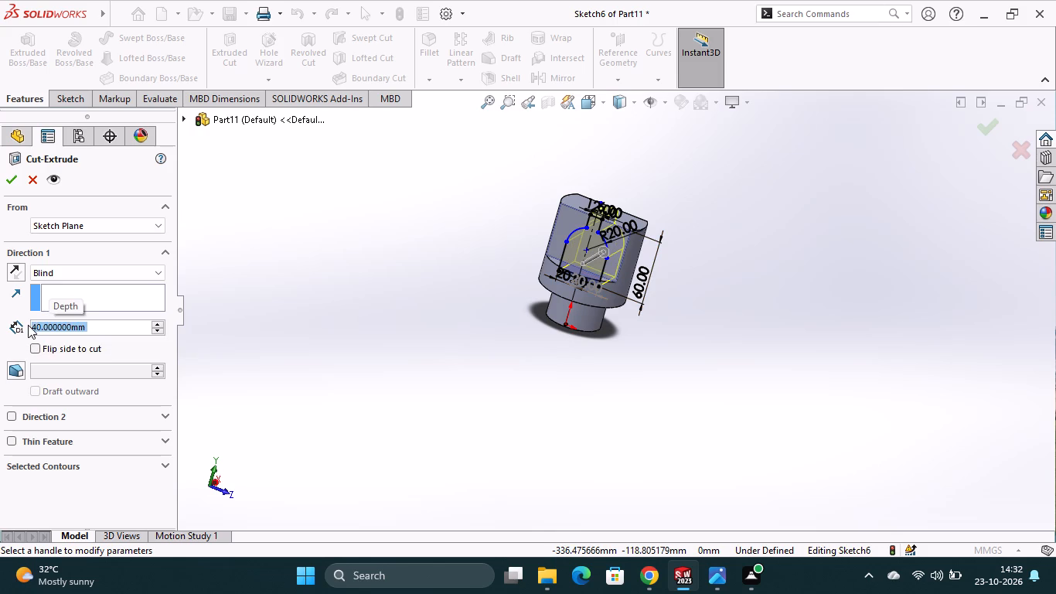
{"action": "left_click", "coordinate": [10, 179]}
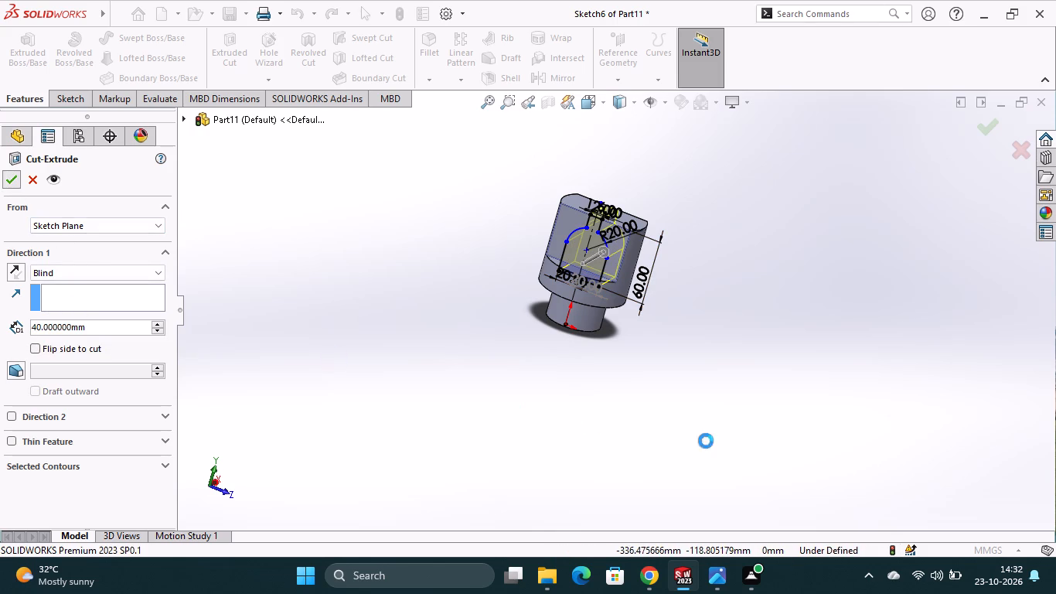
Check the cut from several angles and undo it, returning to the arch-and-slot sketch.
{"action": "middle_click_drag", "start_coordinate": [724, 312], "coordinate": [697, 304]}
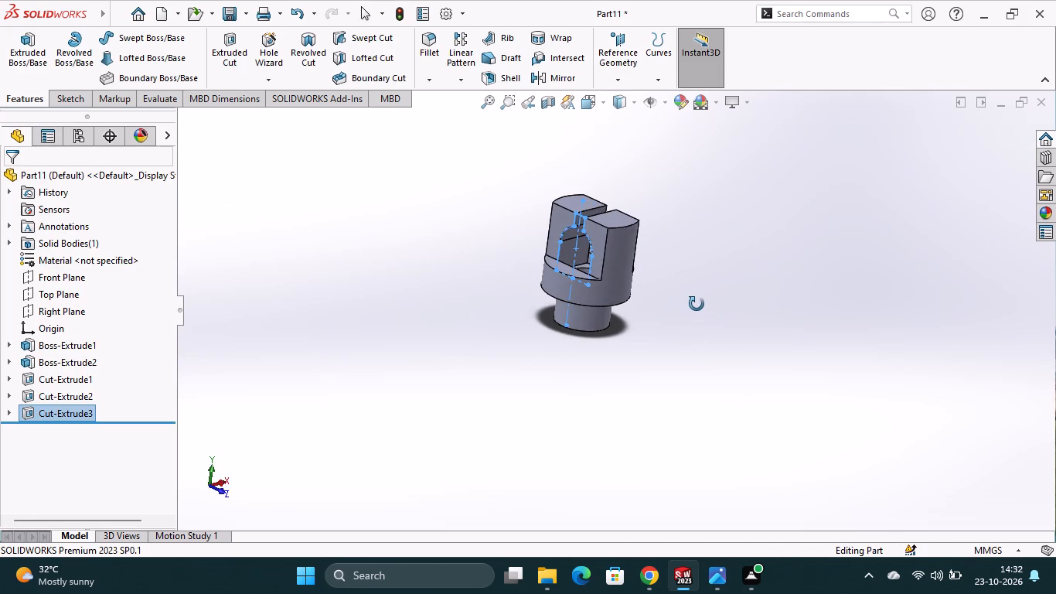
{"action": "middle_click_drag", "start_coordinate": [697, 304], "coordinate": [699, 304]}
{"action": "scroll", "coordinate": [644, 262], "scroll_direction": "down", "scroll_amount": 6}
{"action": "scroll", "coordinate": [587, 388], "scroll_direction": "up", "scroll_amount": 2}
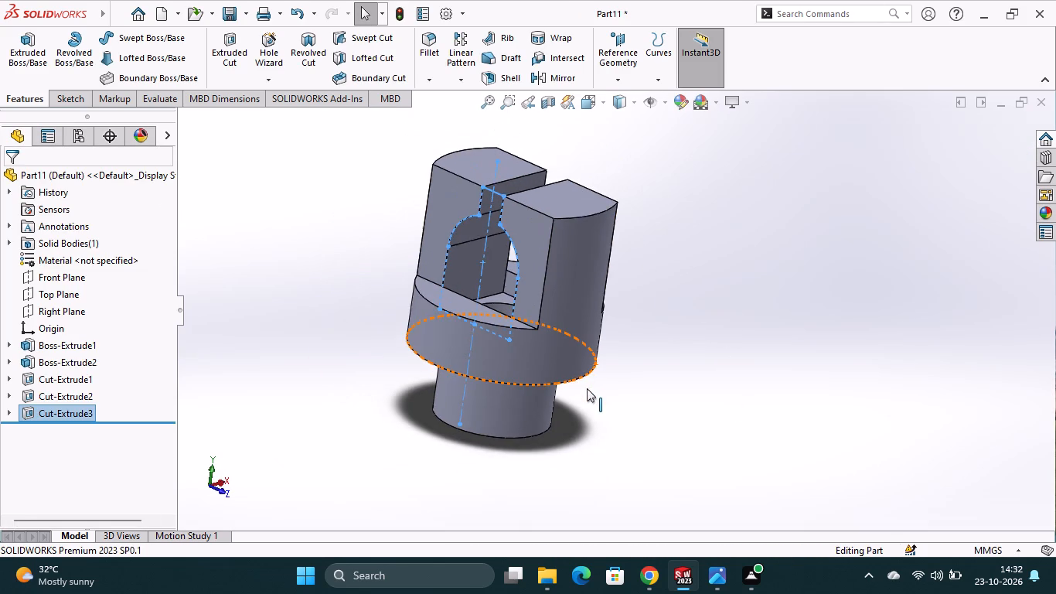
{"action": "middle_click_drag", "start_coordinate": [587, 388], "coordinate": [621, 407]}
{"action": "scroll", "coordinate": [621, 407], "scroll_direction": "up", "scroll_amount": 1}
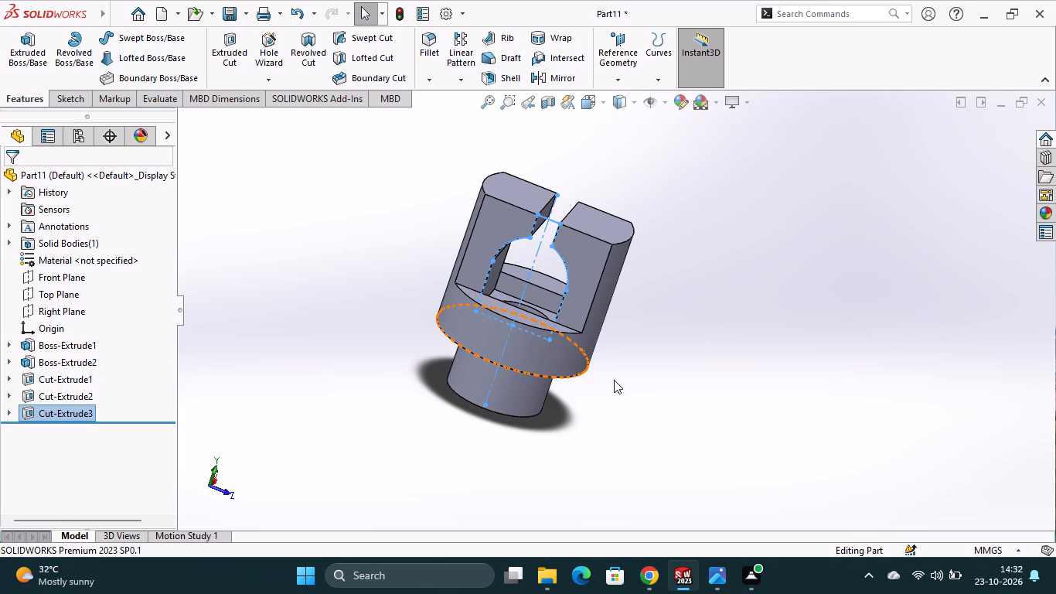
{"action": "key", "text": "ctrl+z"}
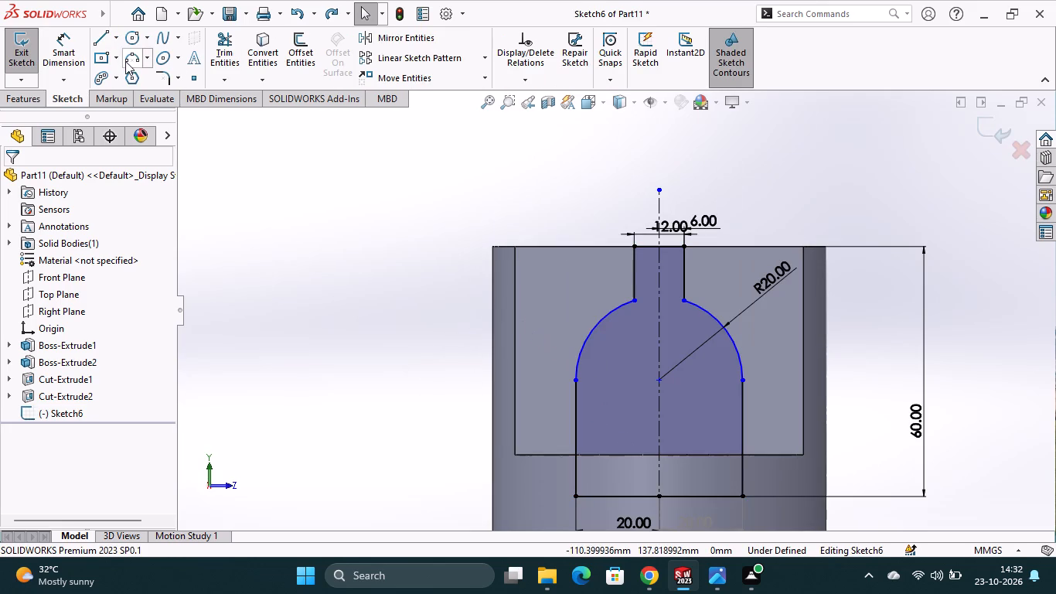
Convert the flat face's bottom edge into a sketch line with Convert Entities.
{"action": "left_click", "coordinate": [104, 43]}
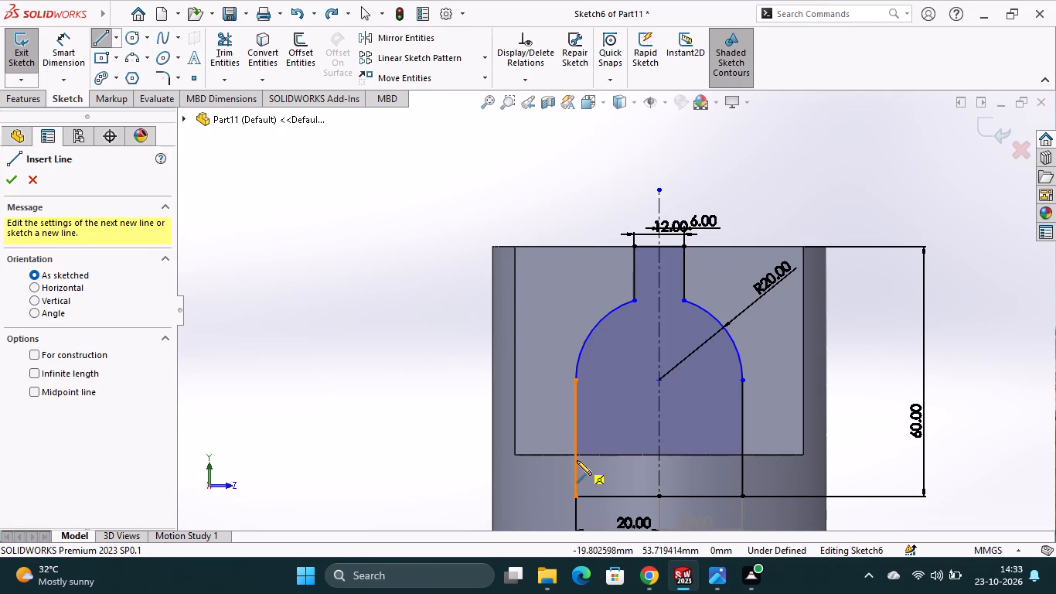
{"action": "left_click", "coordinate": [260, 44]}
{"action": "left_click", "coordinate": [649, 456]}
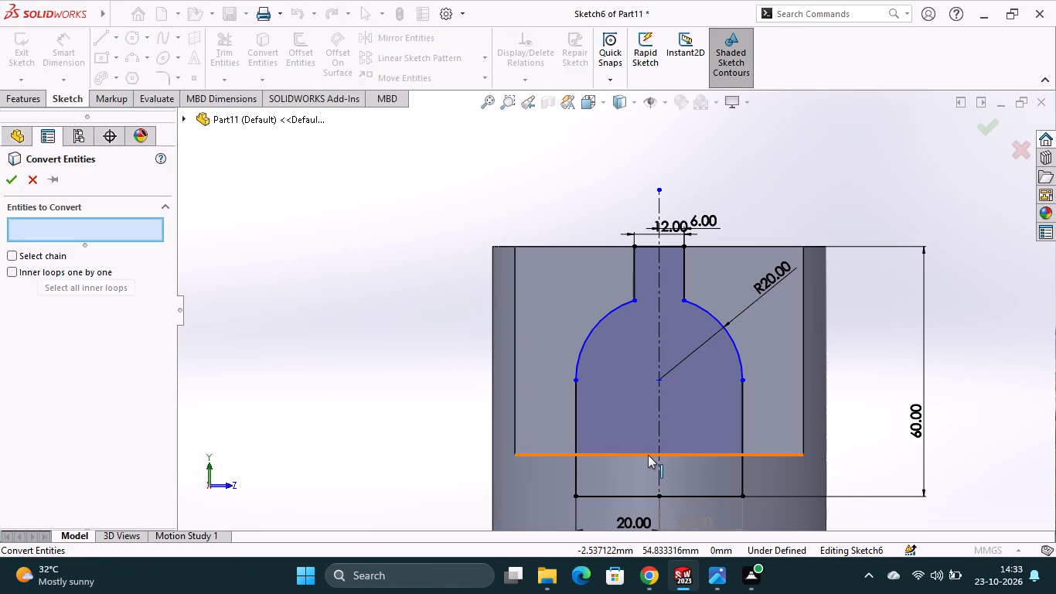
{"action": "left_click", "coordinate": [19, 185]}
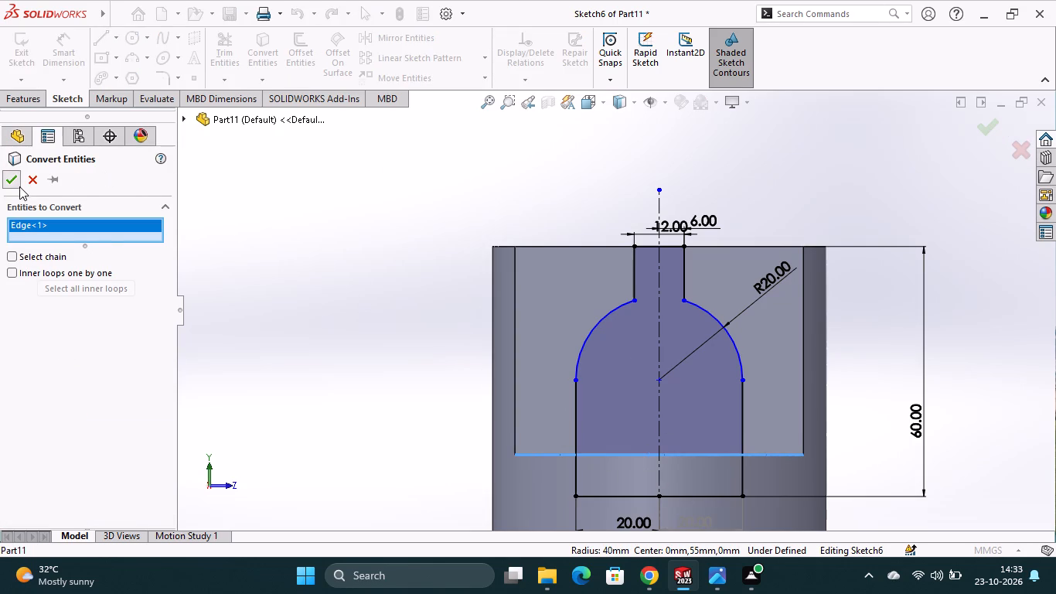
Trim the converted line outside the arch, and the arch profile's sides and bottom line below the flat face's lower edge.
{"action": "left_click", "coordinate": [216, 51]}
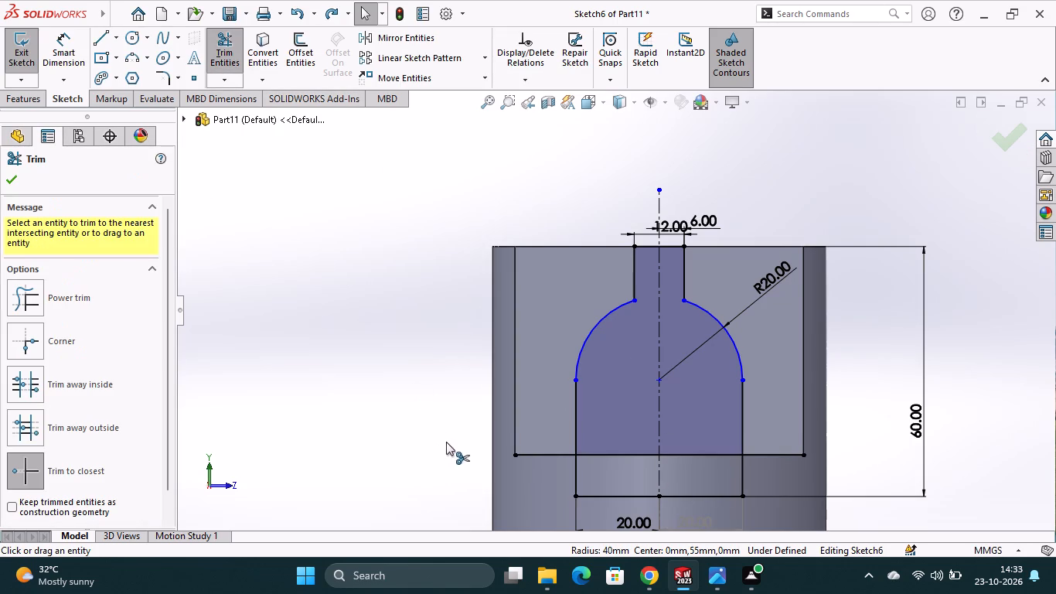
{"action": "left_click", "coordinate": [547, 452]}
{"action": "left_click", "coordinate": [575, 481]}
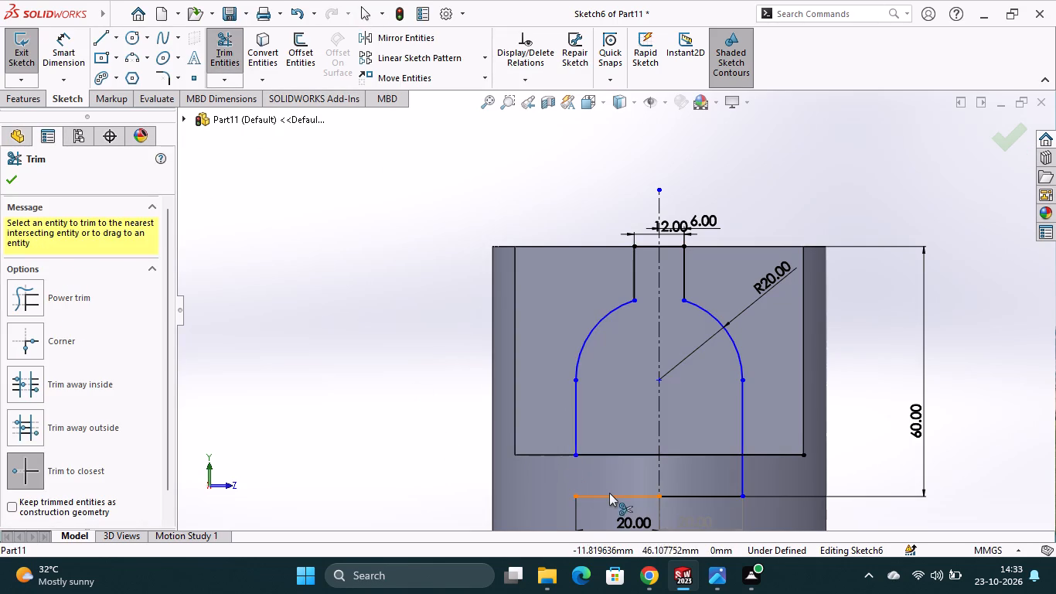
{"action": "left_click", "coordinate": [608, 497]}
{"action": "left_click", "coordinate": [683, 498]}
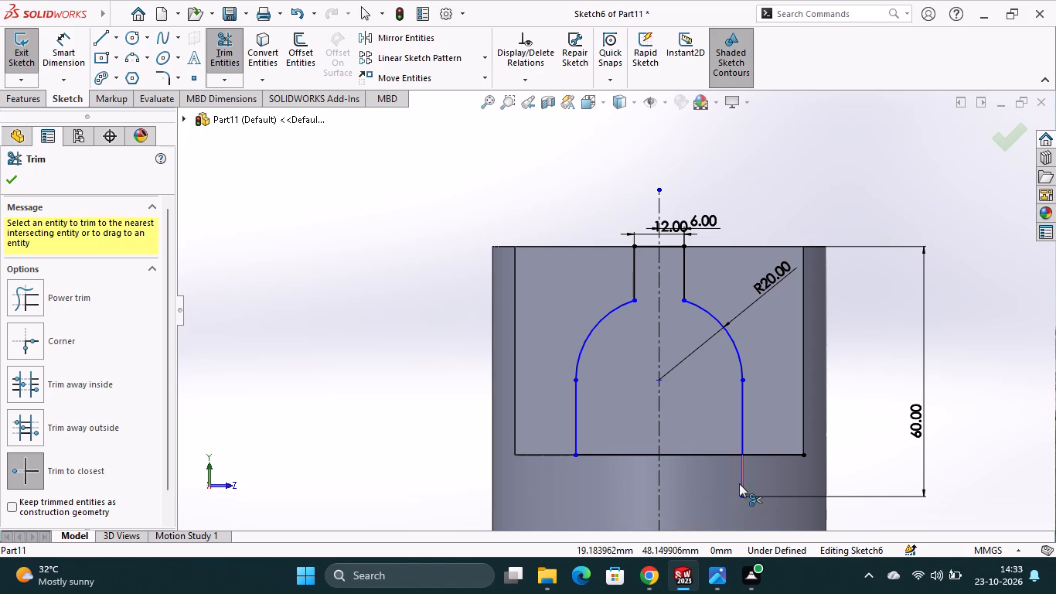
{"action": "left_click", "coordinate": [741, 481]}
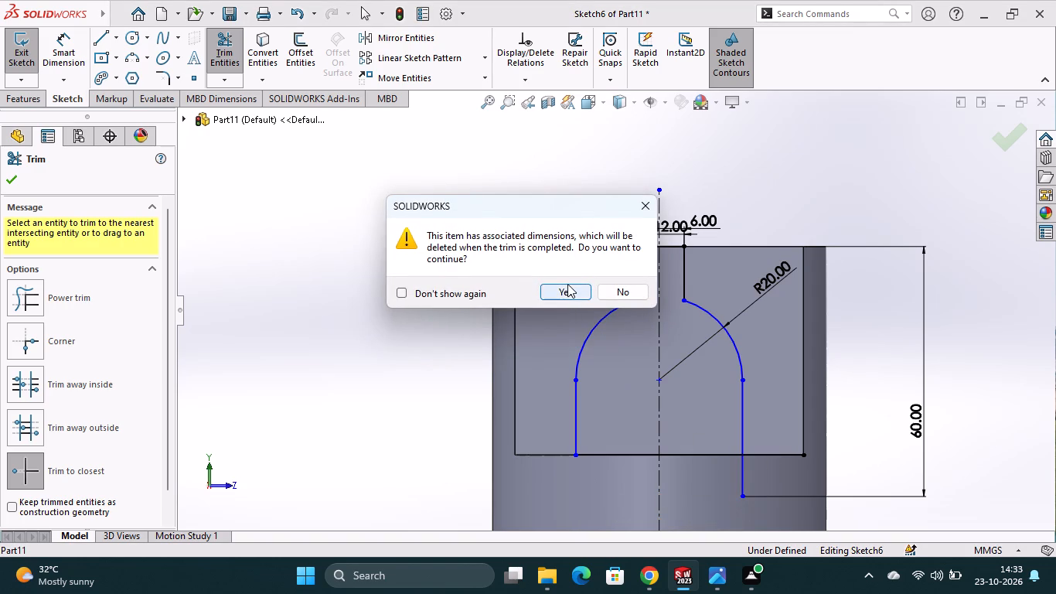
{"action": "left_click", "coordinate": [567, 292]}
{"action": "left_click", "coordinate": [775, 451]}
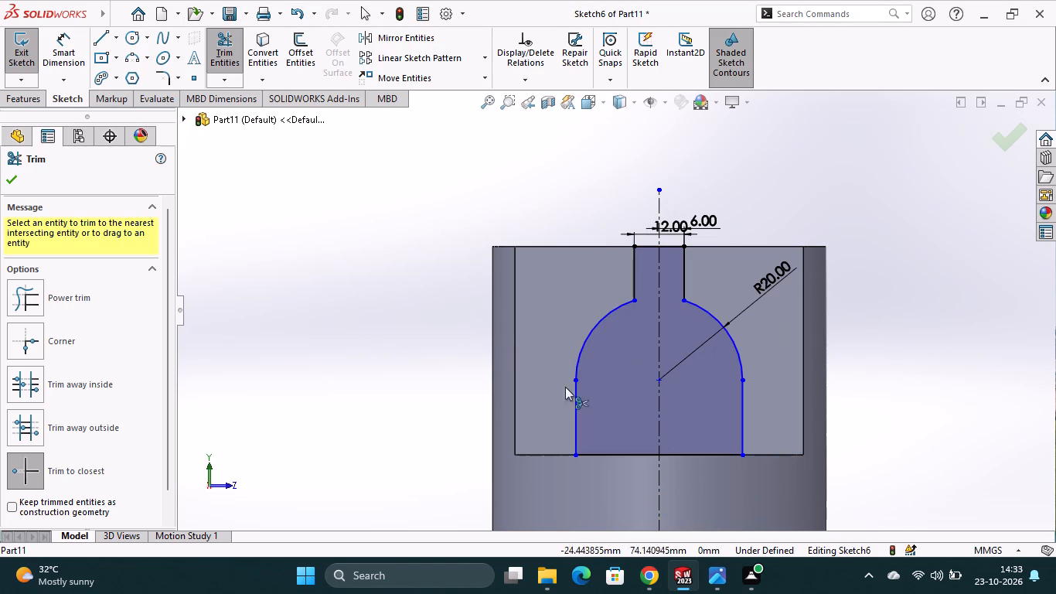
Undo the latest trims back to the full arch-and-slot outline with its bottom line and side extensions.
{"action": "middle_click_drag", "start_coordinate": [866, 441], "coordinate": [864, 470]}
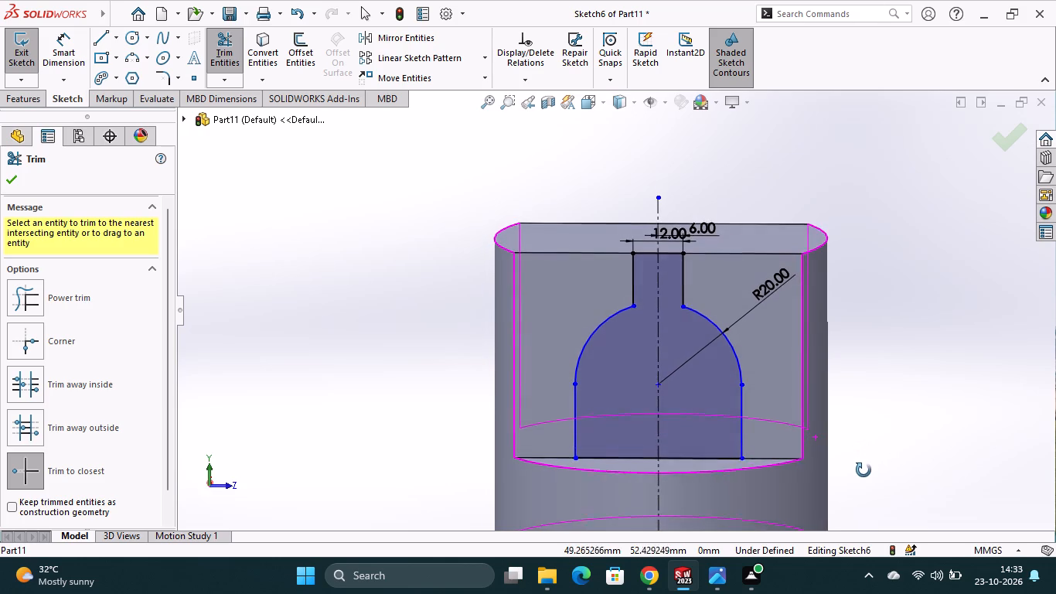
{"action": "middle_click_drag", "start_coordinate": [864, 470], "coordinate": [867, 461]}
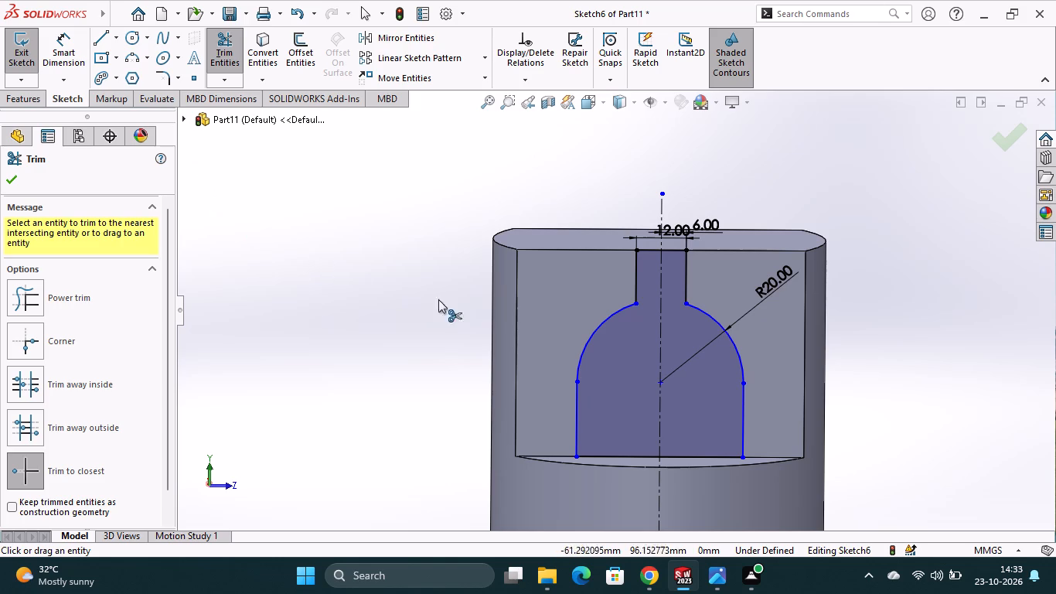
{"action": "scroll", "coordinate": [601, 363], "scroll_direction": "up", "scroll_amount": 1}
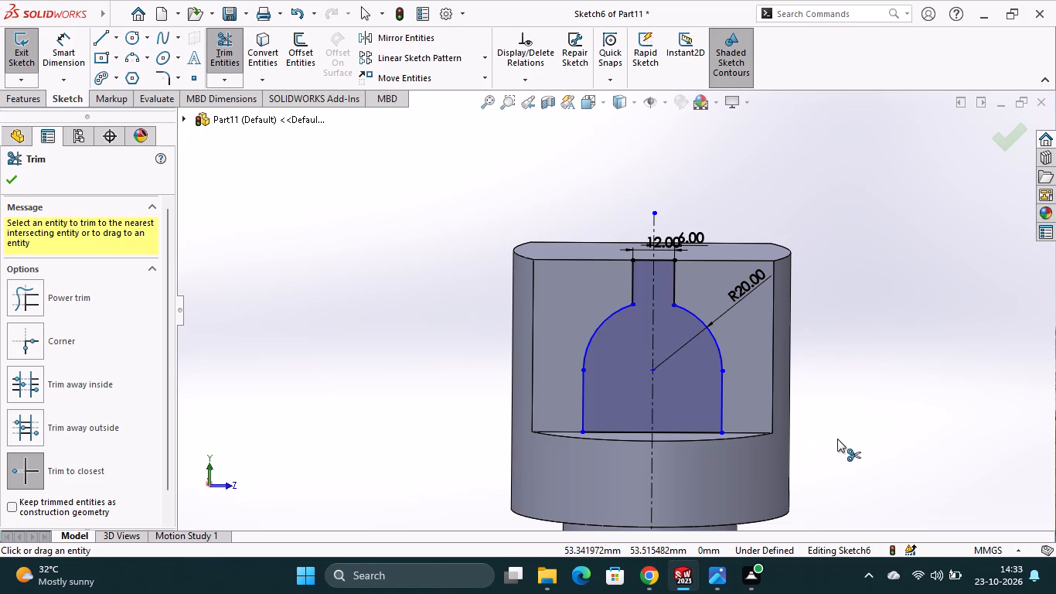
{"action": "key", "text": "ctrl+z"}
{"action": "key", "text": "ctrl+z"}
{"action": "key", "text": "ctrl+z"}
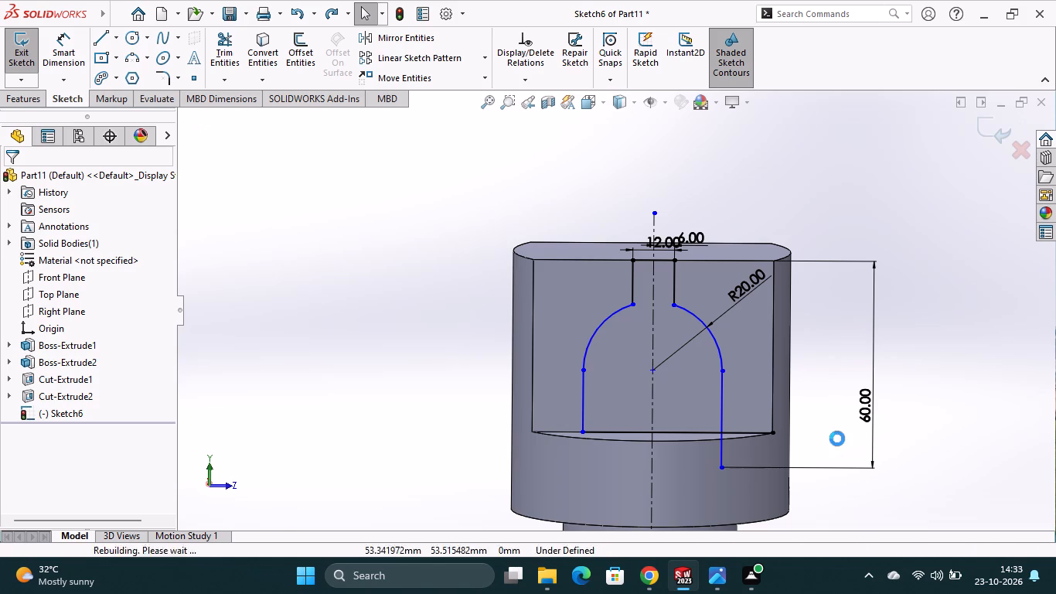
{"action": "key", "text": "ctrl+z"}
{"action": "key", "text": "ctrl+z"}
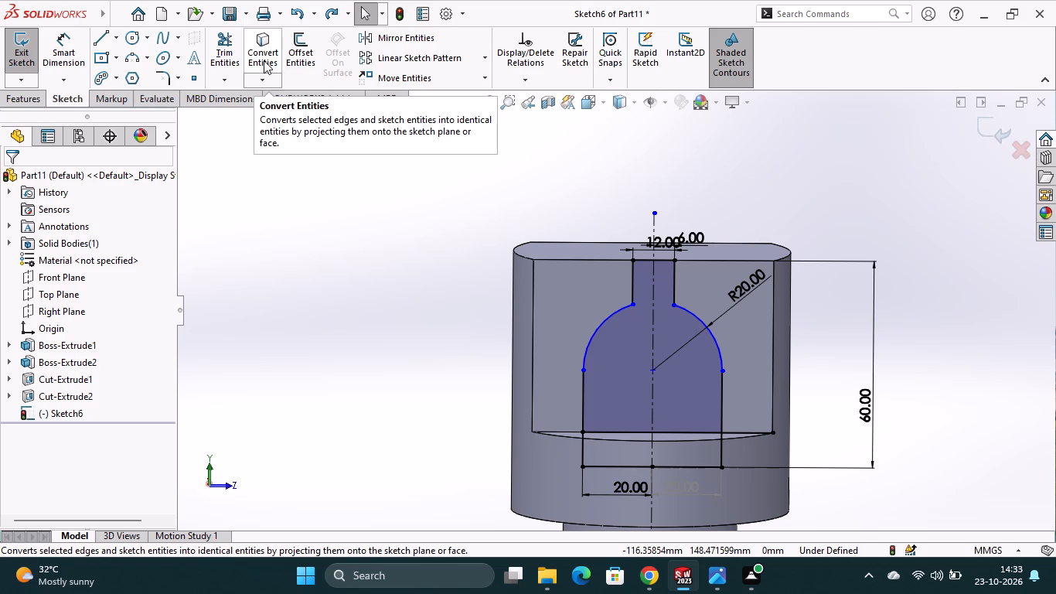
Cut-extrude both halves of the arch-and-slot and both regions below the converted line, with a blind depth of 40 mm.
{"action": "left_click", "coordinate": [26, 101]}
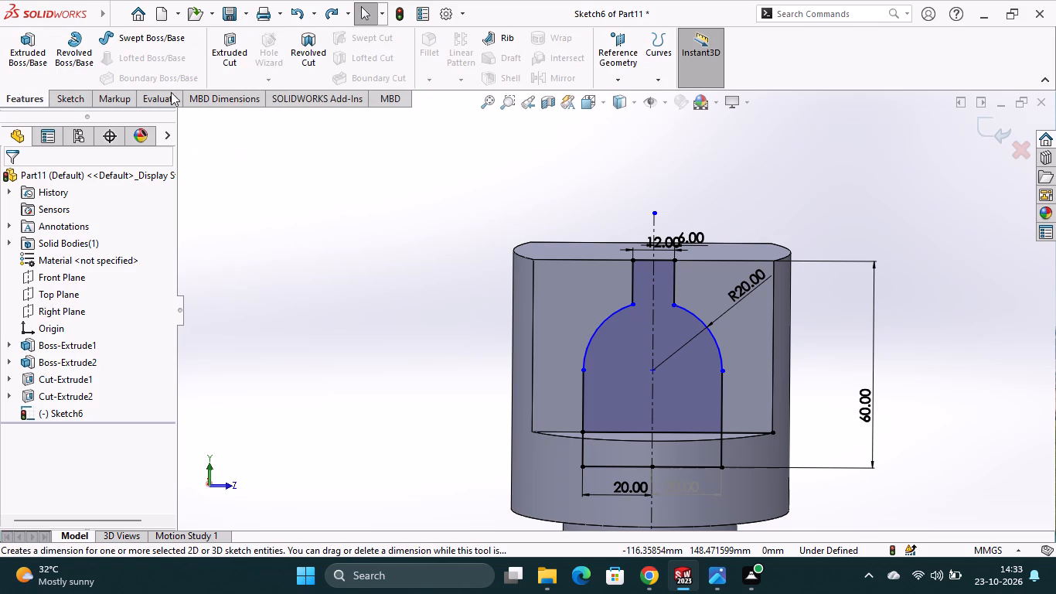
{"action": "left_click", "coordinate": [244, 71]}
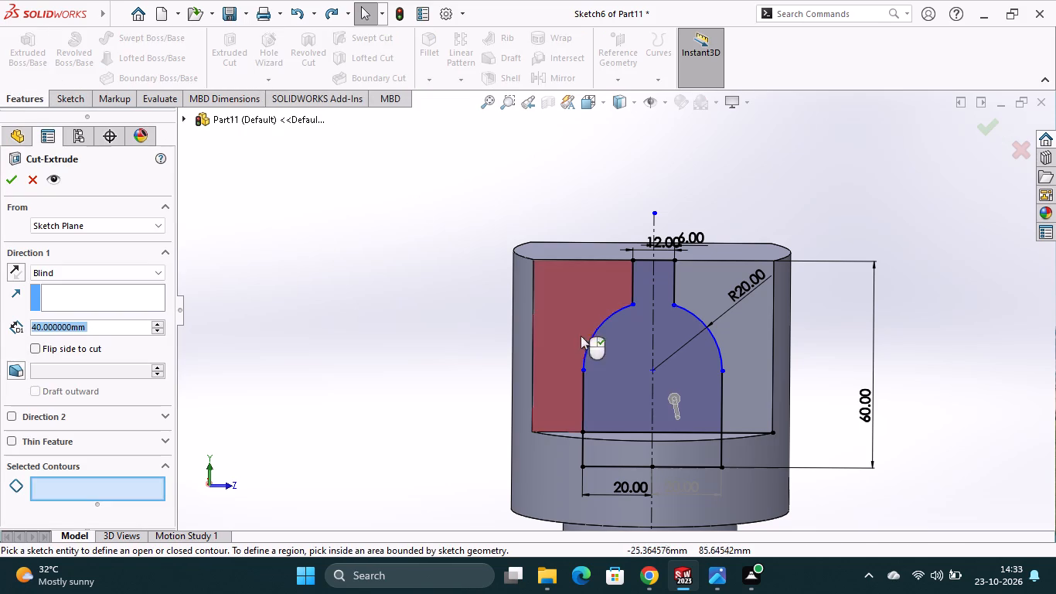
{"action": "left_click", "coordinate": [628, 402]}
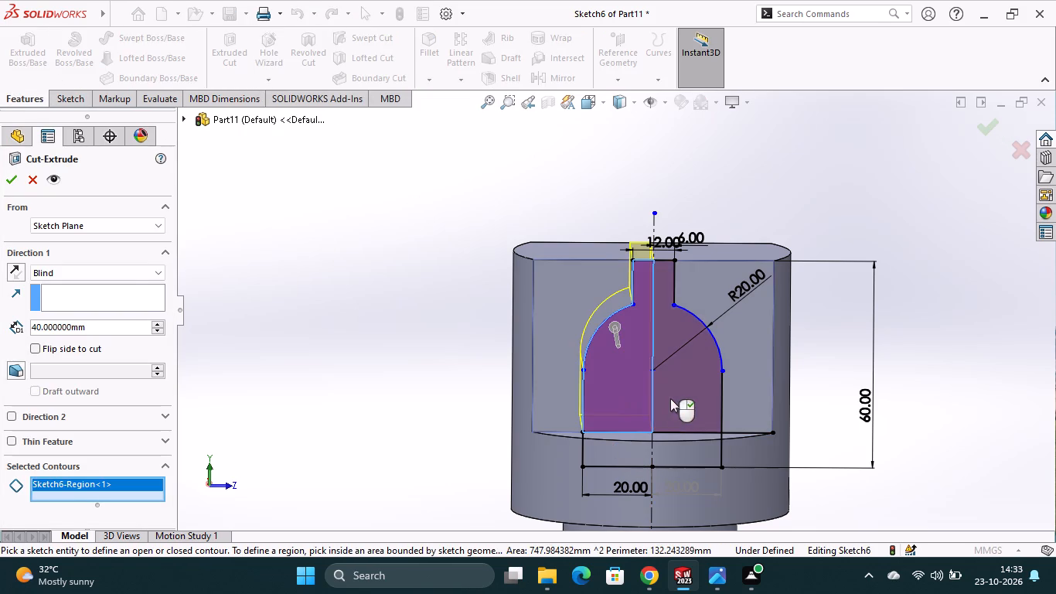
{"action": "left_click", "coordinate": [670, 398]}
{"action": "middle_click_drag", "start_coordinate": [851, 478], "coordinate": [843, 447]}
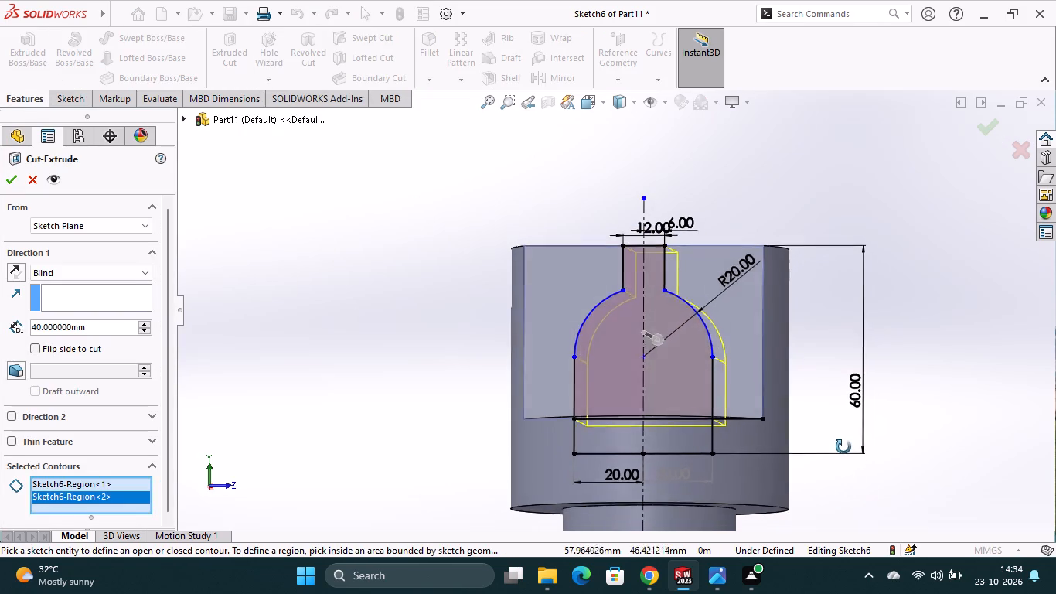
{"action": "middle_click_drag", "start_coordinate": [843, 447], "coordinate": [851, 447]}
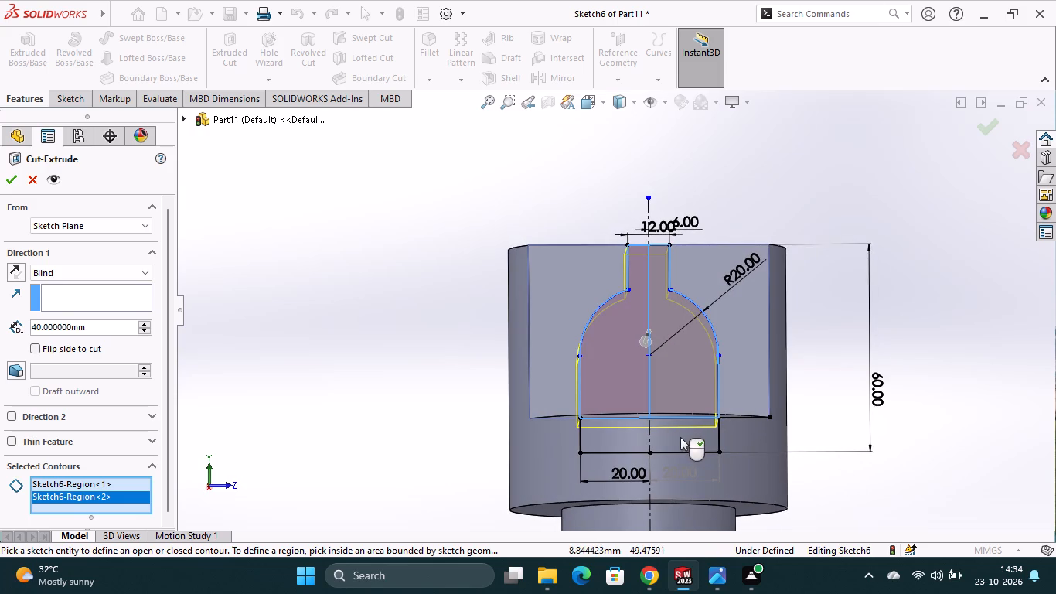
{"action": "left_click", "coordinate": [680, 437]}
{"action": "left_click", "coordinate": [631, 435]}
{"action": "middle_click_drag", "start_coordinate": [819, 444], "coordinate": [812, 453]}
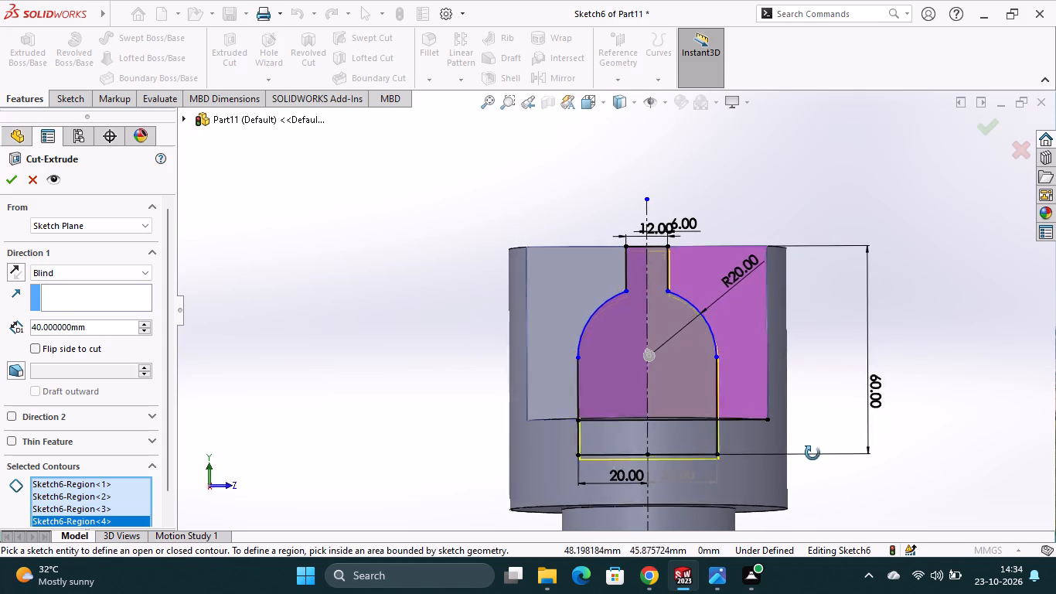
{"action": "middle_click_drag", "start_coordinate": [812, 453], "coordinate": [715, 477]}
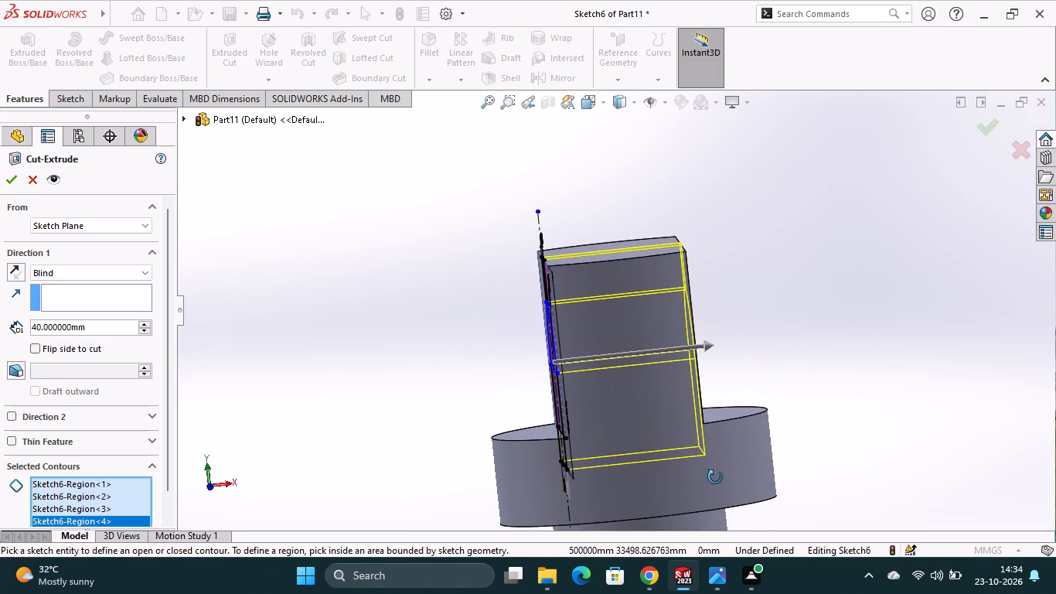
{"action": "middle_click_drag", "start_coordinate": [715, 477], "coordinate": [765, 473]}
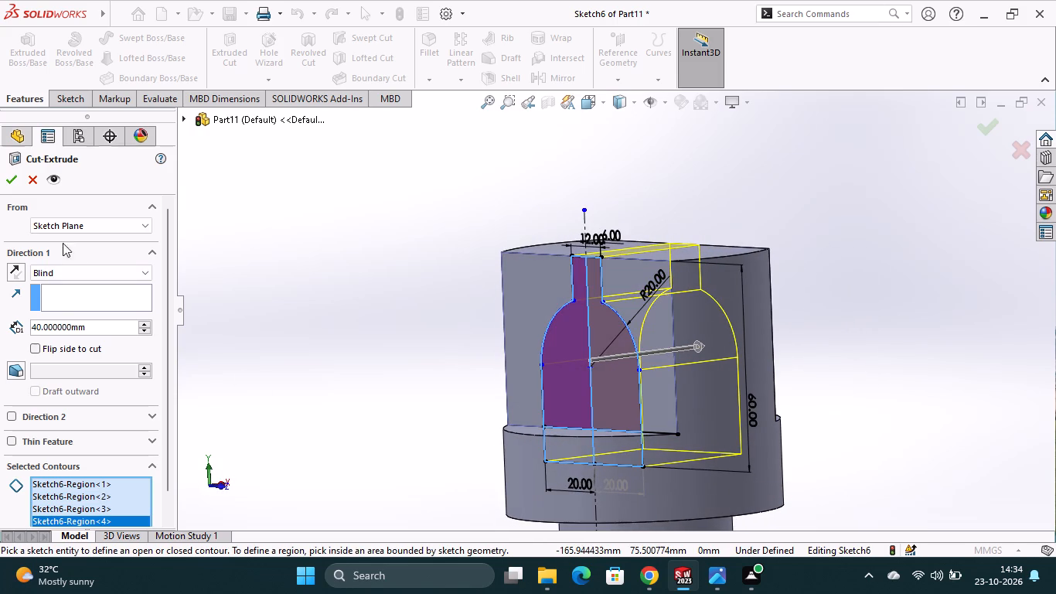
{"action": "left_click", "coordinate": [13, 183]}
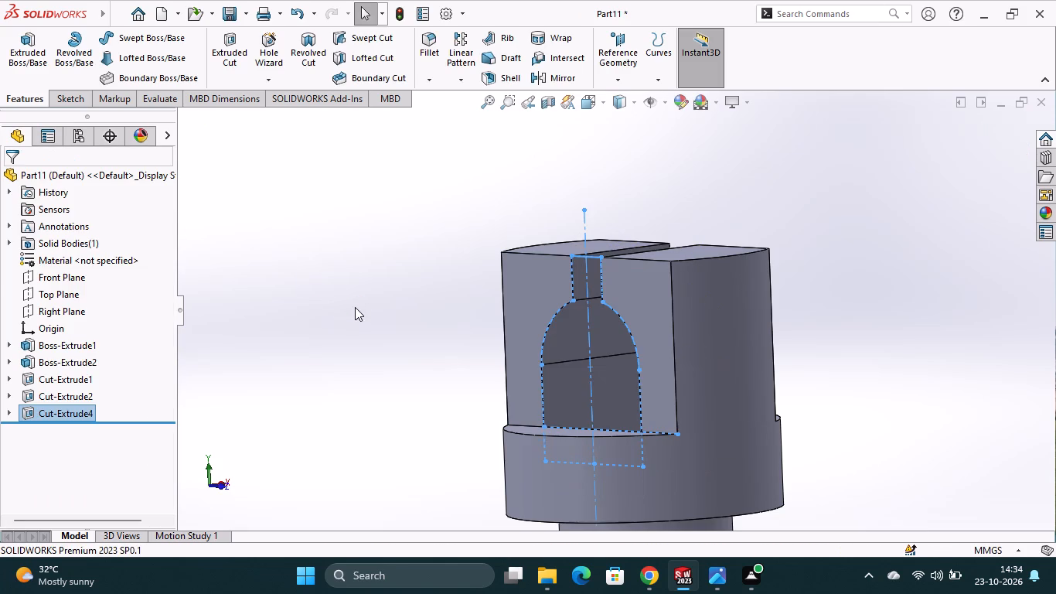
Examine the arch-and-slot cut and the floor between the fork arms from several angles.
{"action": "left_click", "coordinate": [355, 307]}
{"action": "middle_click_drag", "start_coordinate": [842, 461], "coordinate": [863, 480]}
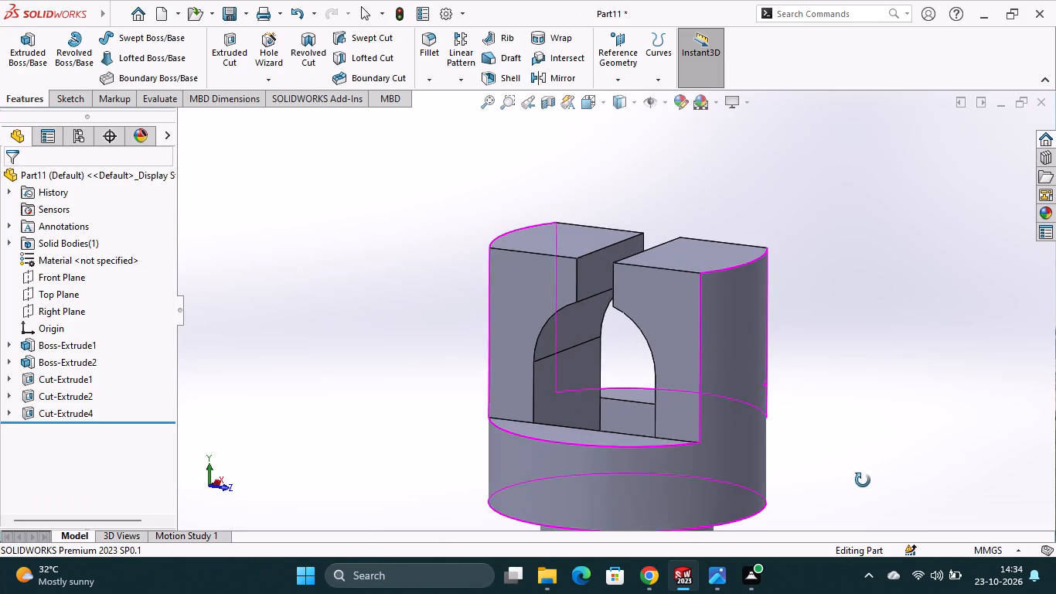
{"action": "middle_click_drag", "start_coordinate": [863, 480], "coordinate": [864, 482]}
{"action": "middle_click_drag", "start_coordinate": [853, 476], "coordinate": [867, 453]}
{"action": "scroll", "coordinate": [850, 451], "scroll_direction": "up", "scroll_amount": 1}
{"action": "middle_click_drag", "start_coordinate": [850, 451], "coordinate": [843, 507]}
{"action": "middle_click_drag", "start_coordinate": [840, 441], "coordinate": [840, 451]}
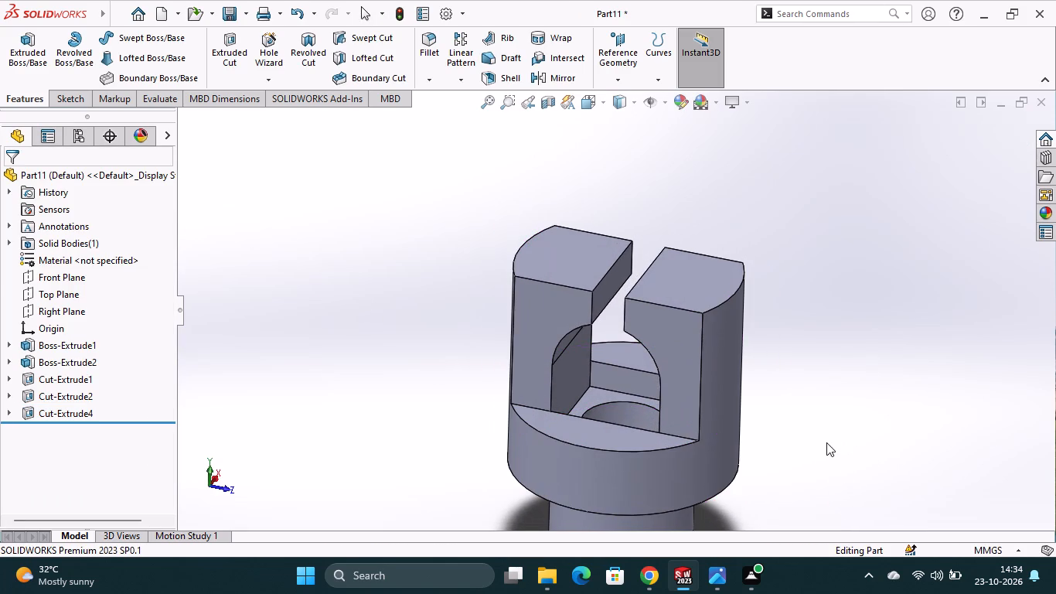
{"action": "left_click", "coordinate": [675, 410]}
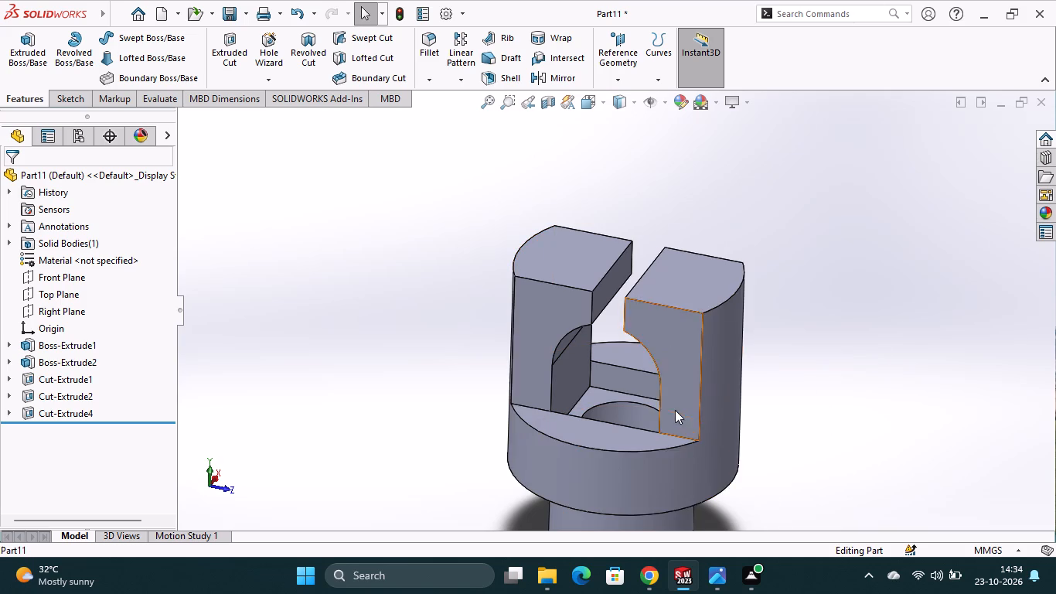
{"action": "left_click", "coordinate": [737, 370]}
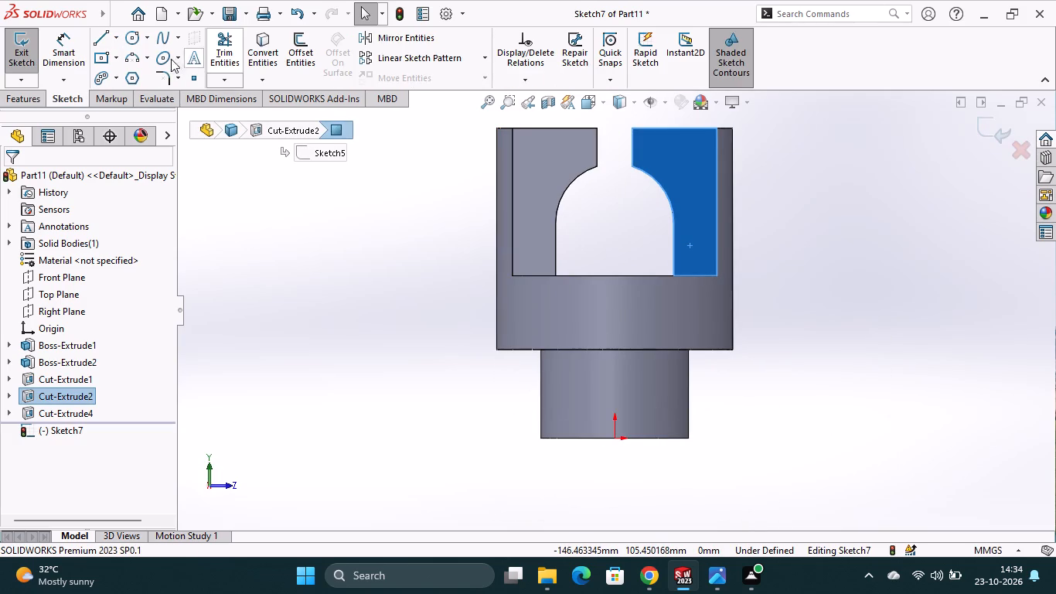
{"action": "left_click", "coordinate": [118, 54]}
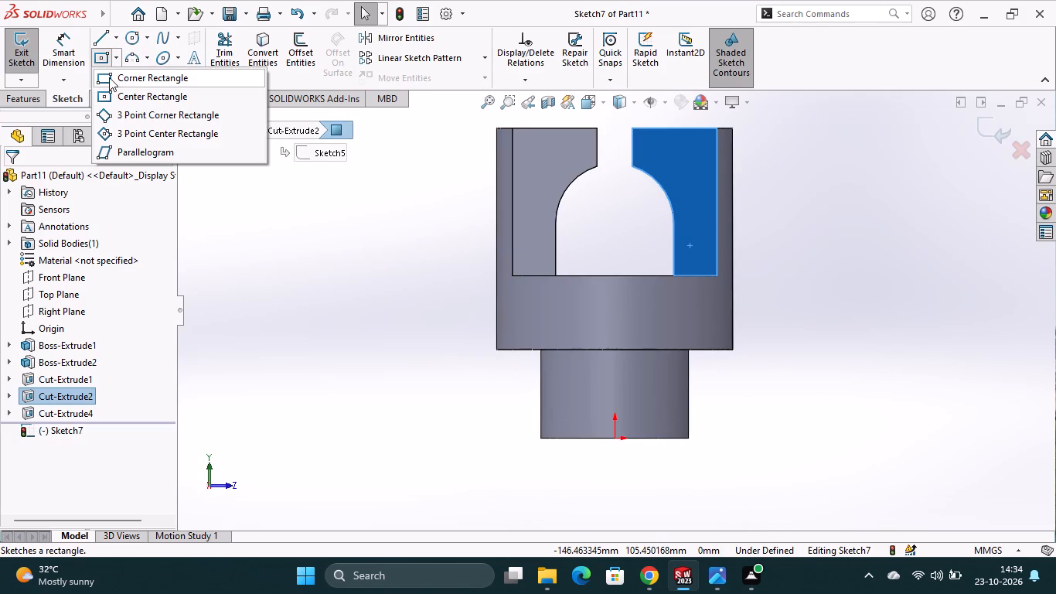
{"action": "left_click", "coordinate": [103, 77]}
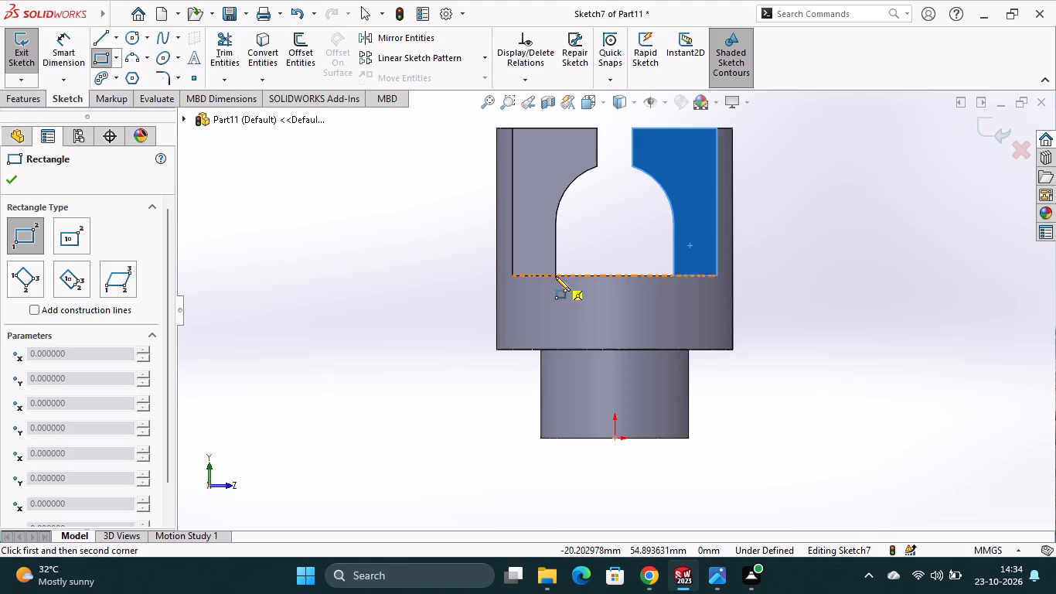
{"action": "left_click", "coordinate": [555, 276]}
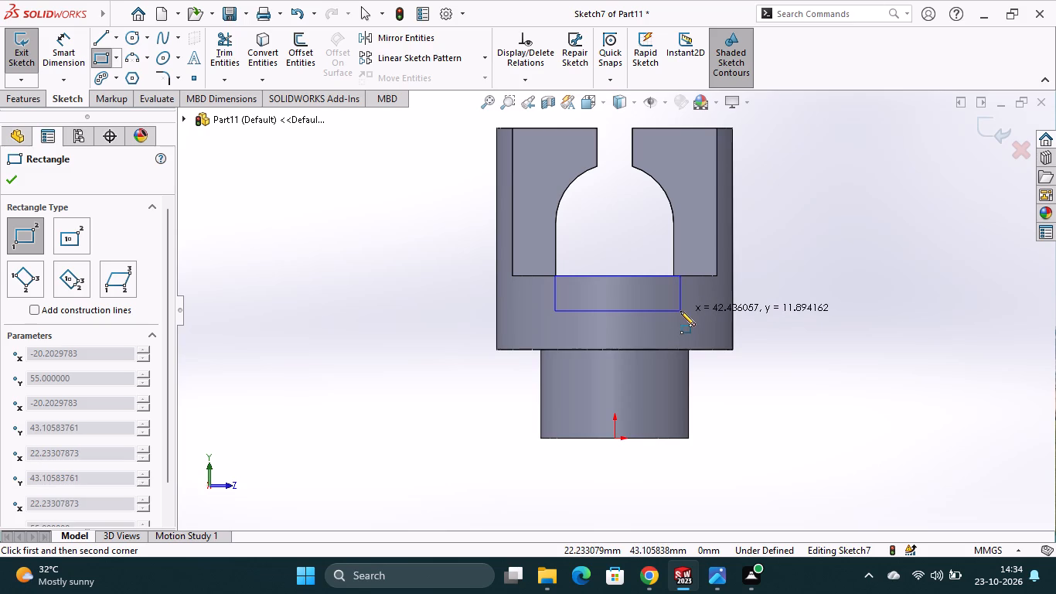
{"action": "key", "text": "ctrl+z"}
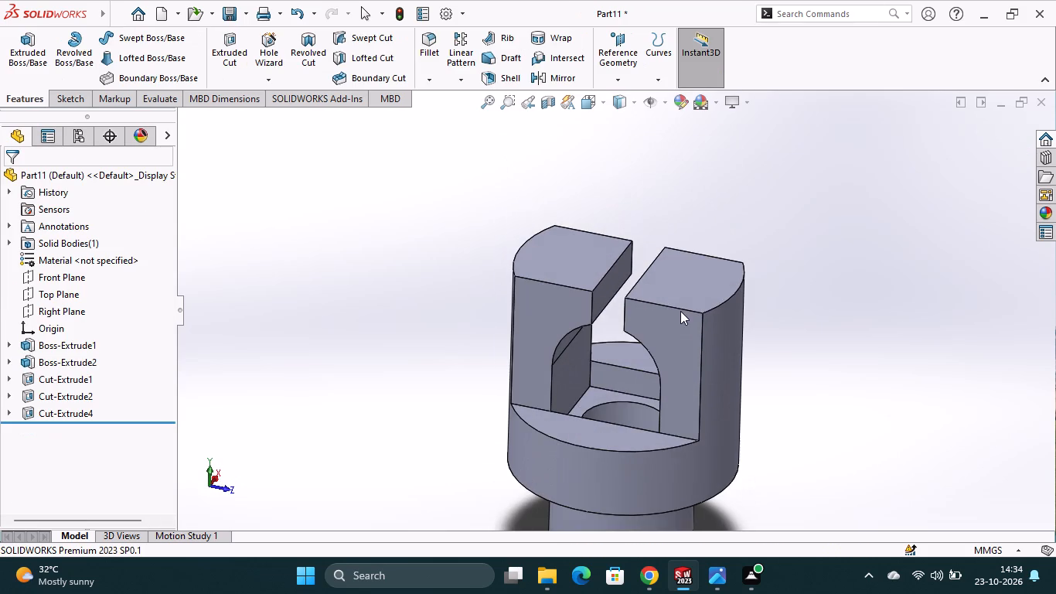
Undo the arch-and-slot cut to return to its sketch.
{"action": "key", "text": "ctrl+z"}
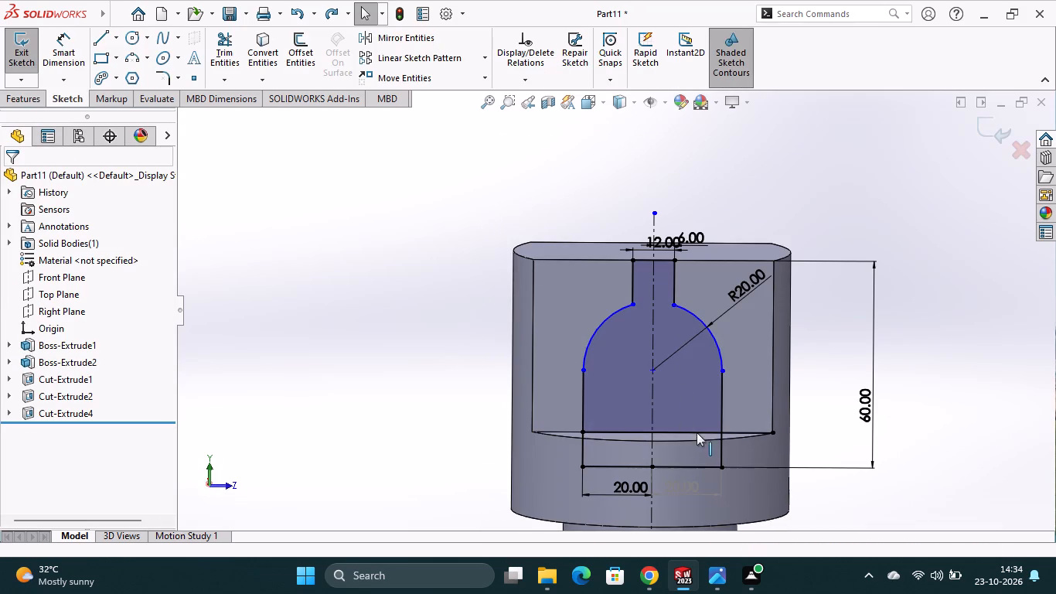
Trim away the remaining segments of the converted line, both inside and outside the arch profile.
{"action": "left_click", "coordinate": [227, 43]}
{"action": "left_click", "coordinate": [746, 435]}
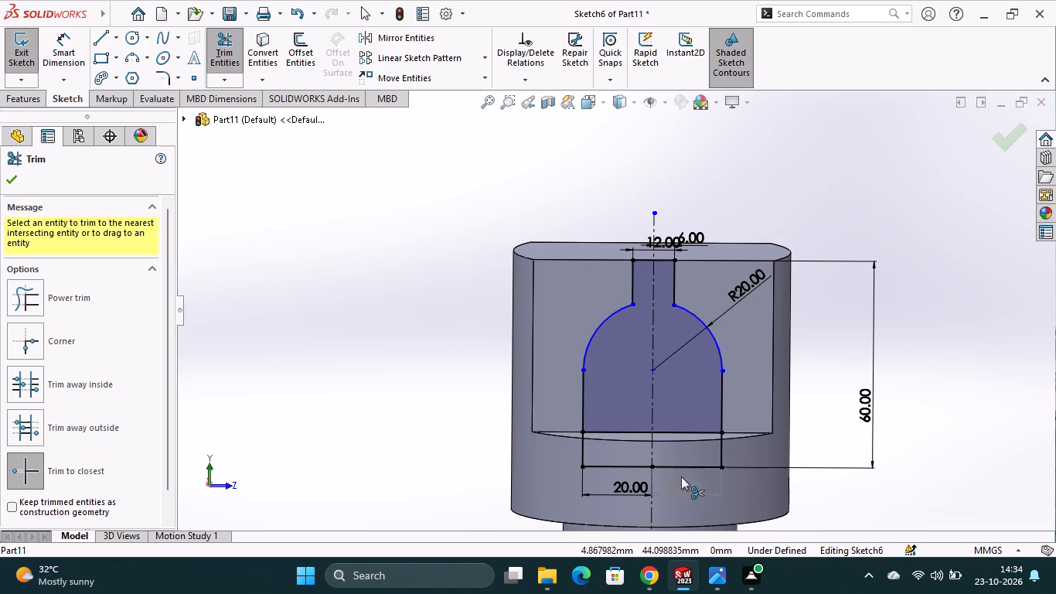
{"action": "left_click", "coordinate": [630, 432]}
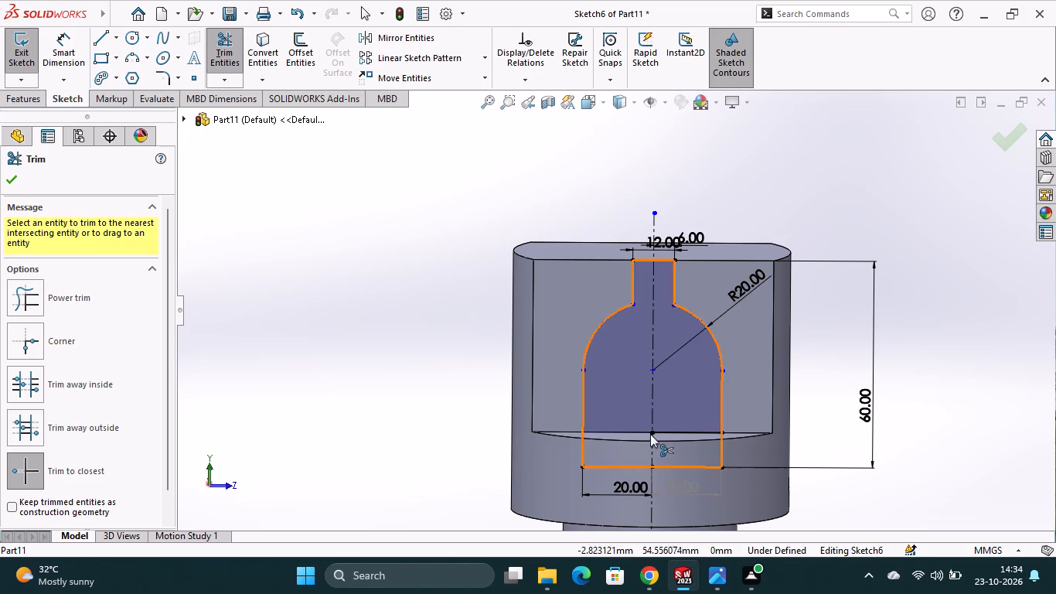
{"action": "left_click", "coordinate": [664, 433]}
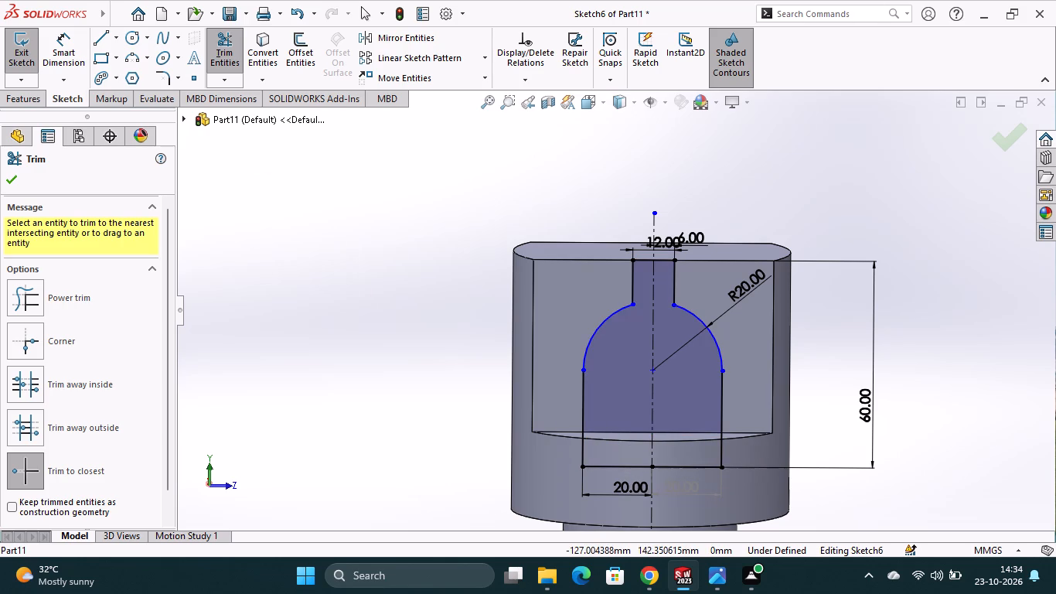
{"action": "left_click", "coordinate": [17, 178]}
{"action": "left_click", "coordinate": [356, 278]}
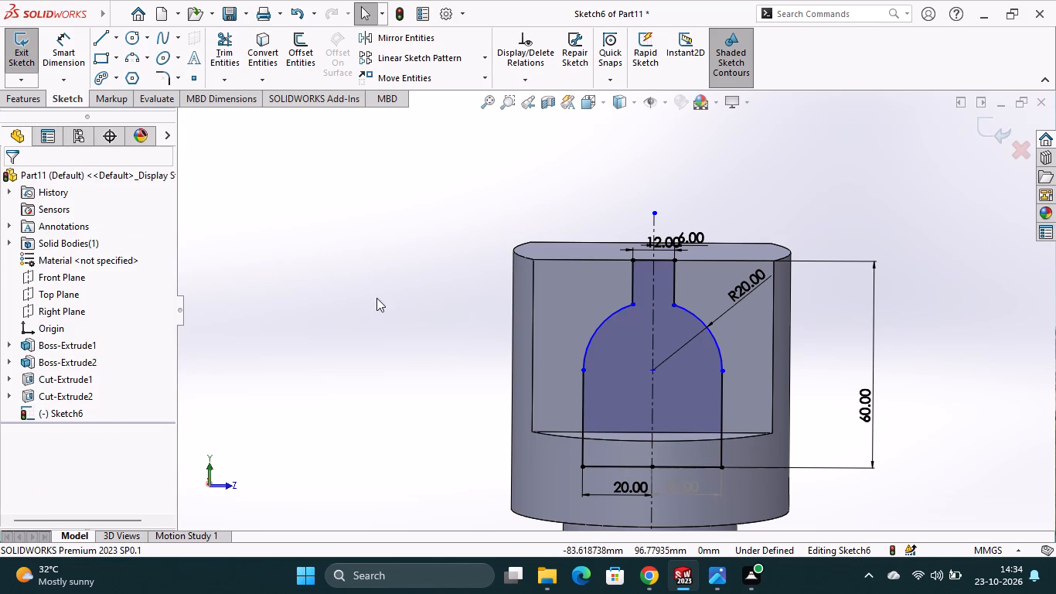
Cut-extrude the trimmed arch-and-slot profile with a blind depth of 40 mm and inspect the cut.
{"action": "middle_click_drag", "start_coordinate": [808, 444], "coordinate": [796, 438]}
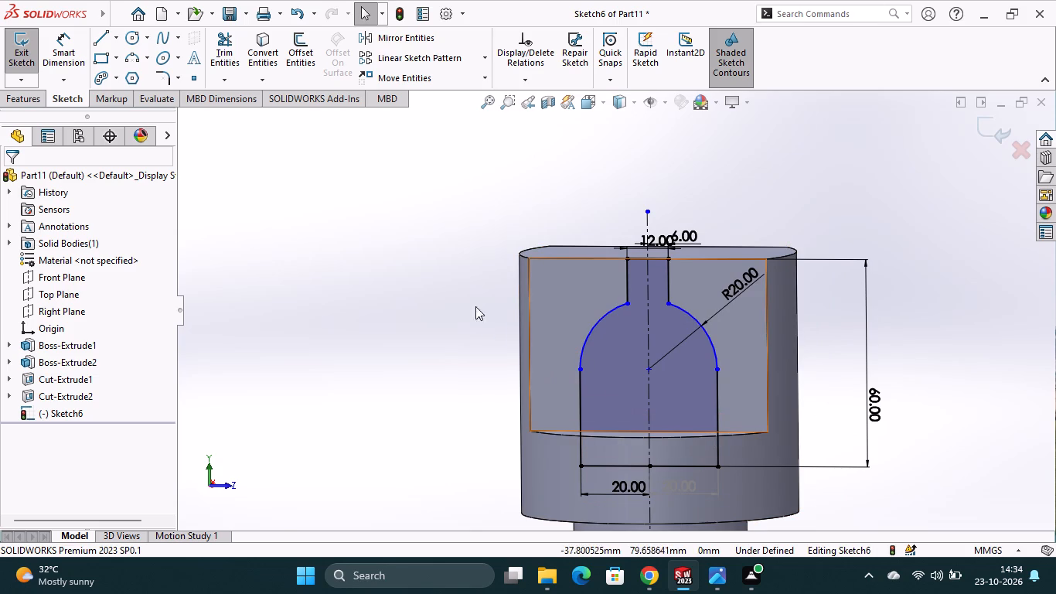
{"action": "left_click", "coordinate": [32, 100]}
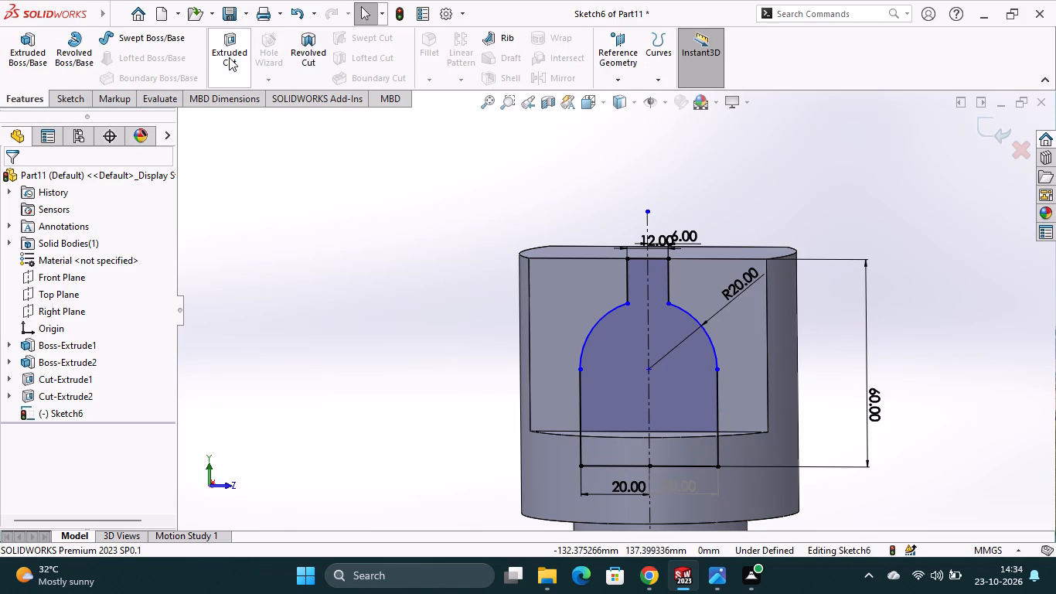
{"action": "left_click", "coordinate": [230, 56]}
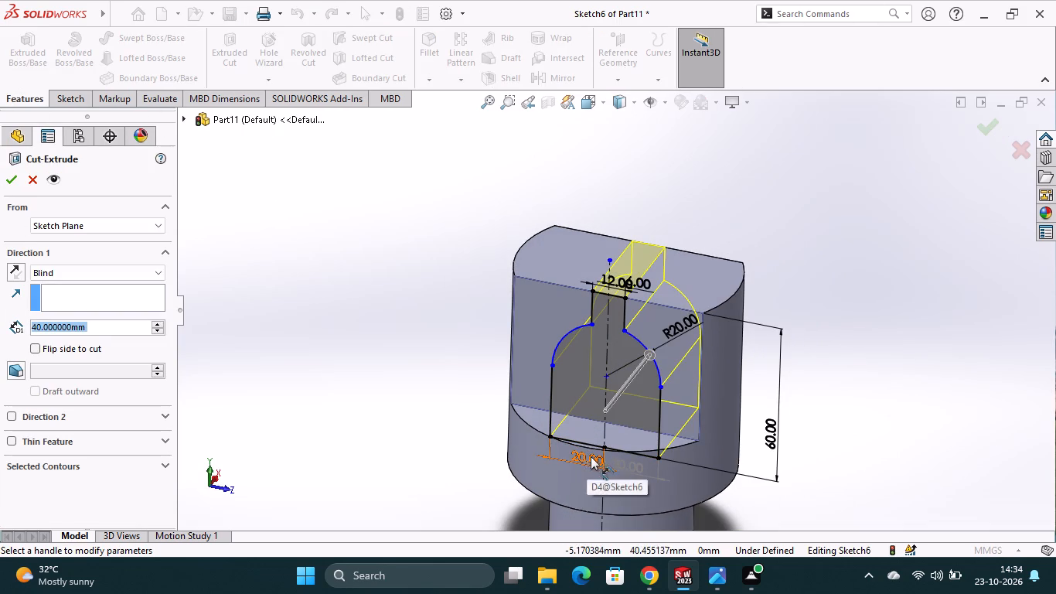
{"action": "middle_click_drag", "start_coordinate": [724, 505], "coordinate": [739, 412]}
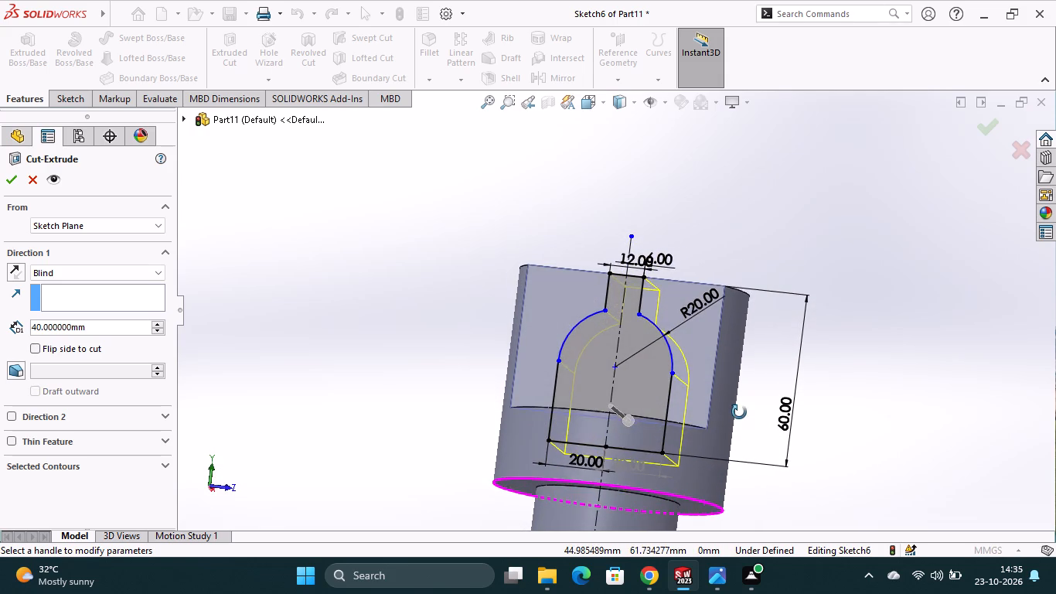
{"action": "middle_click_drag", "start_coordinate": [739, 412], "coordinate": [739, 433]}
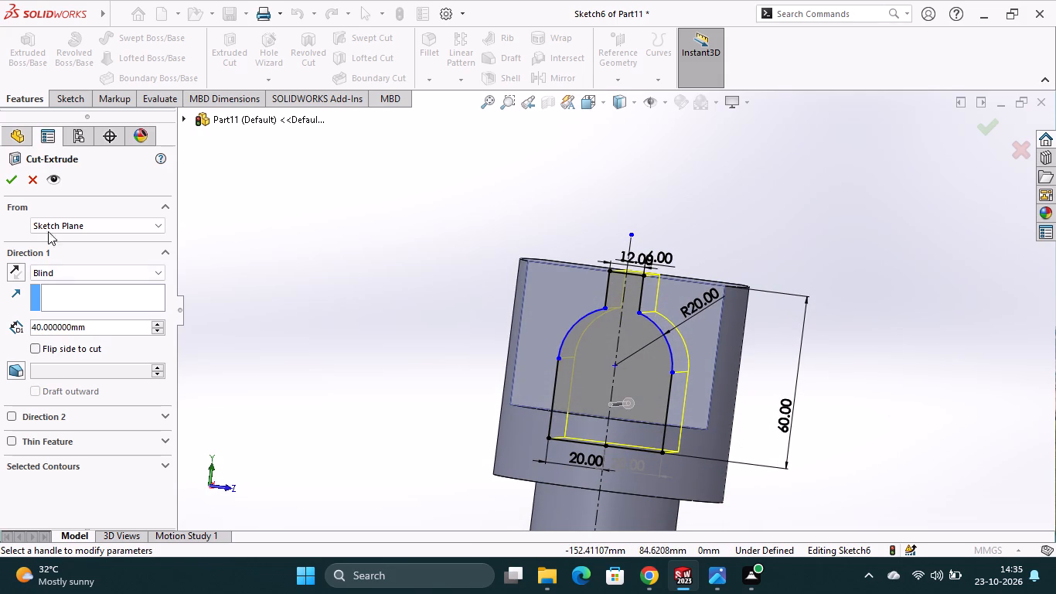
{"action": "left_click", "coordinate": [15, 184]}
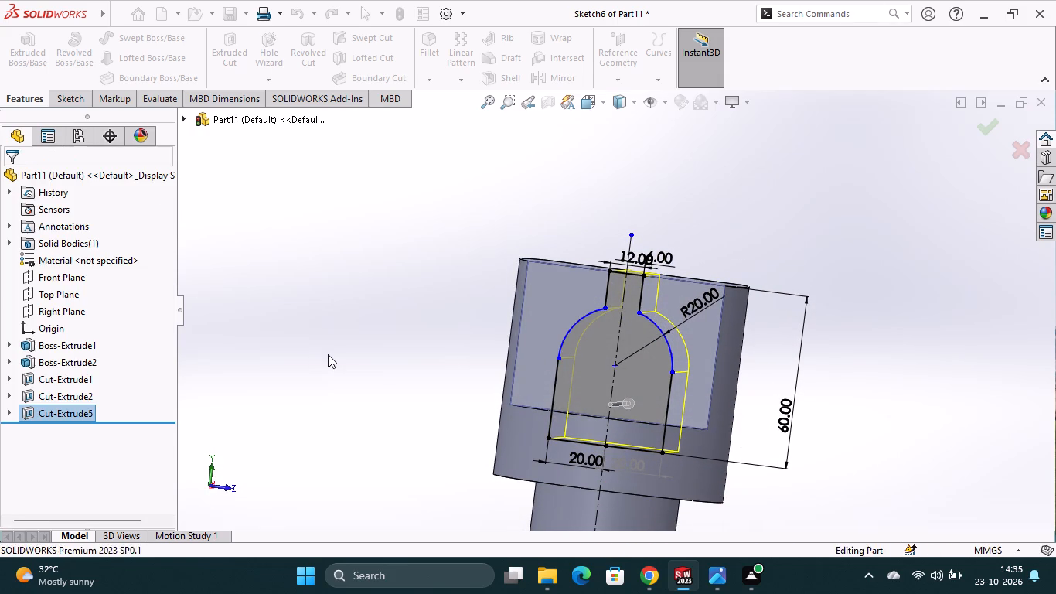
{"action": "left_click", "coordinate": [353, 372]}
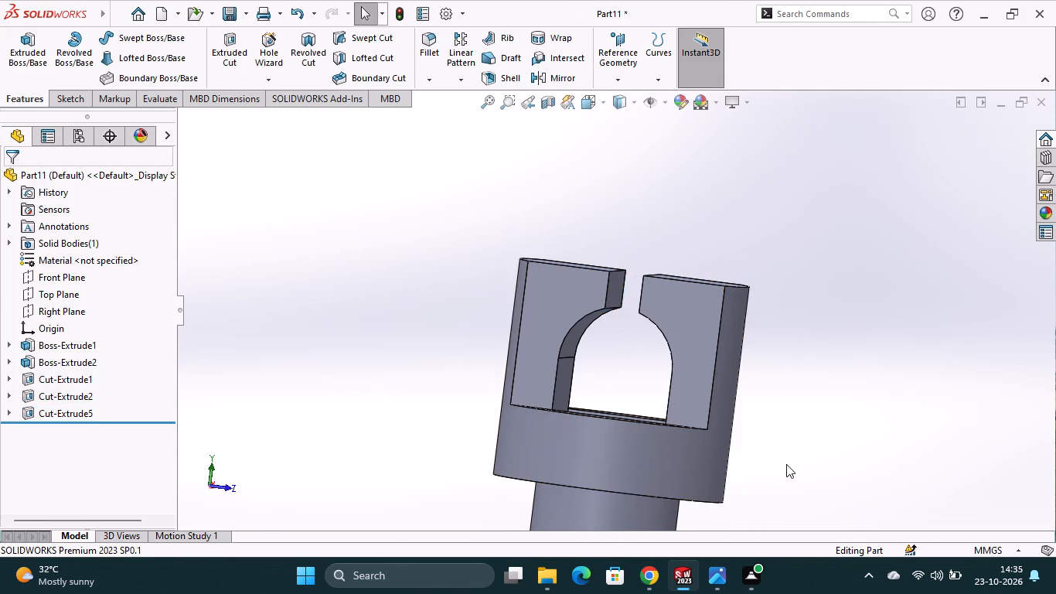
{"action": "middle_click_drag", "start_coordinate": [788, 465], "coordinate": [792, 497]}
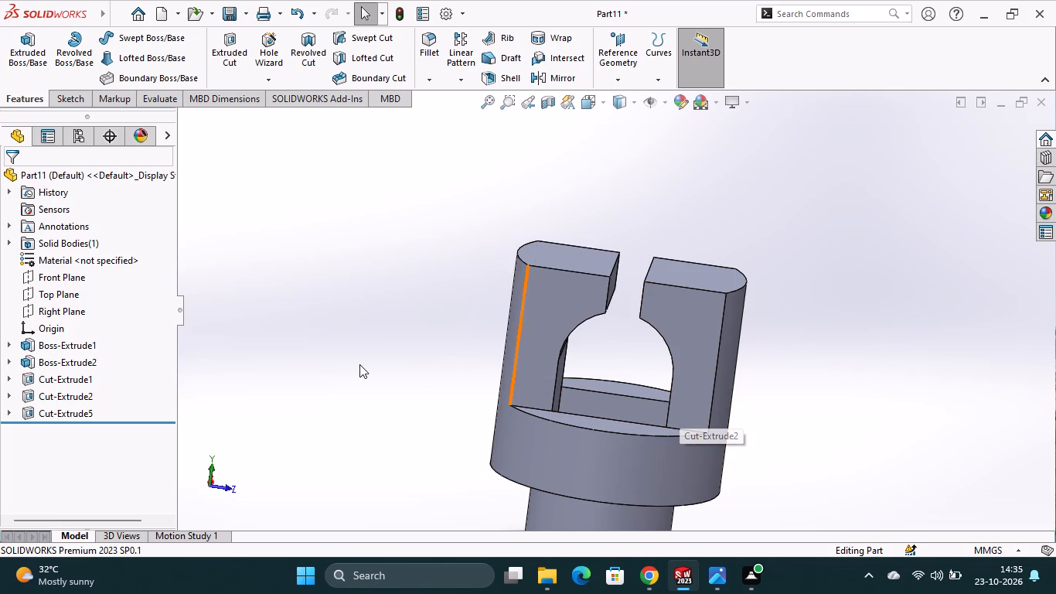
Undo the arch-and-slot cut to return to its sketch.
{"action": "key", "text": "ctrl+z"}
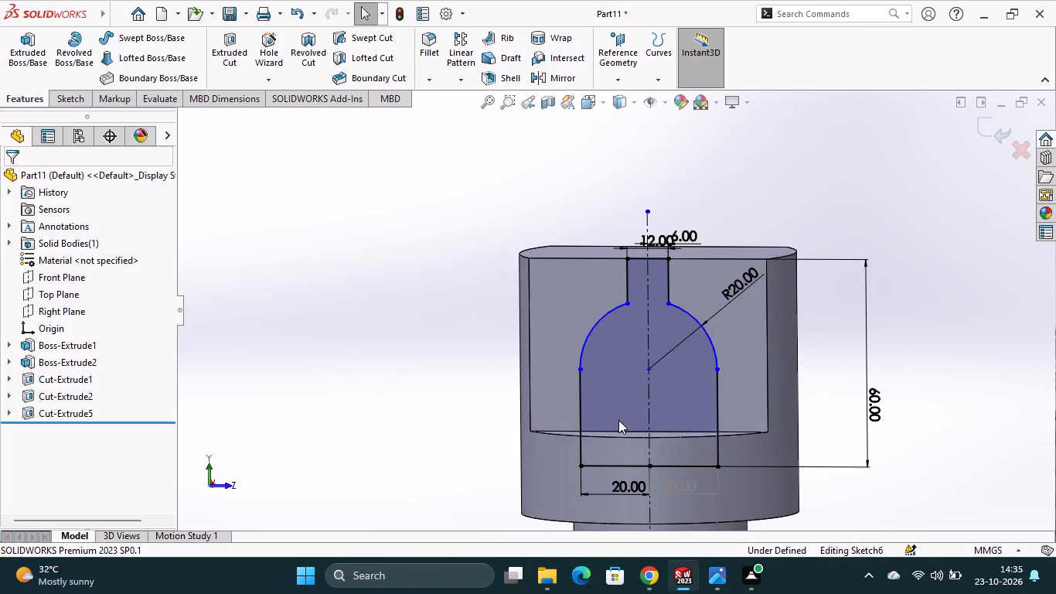
Convert the lower edge of the flat face into a line in the arch-and-slot sketch.
{"action": "scroll", "coordinate": [703, 438], "scroll_direction": "down", "scroll_amount": 2}
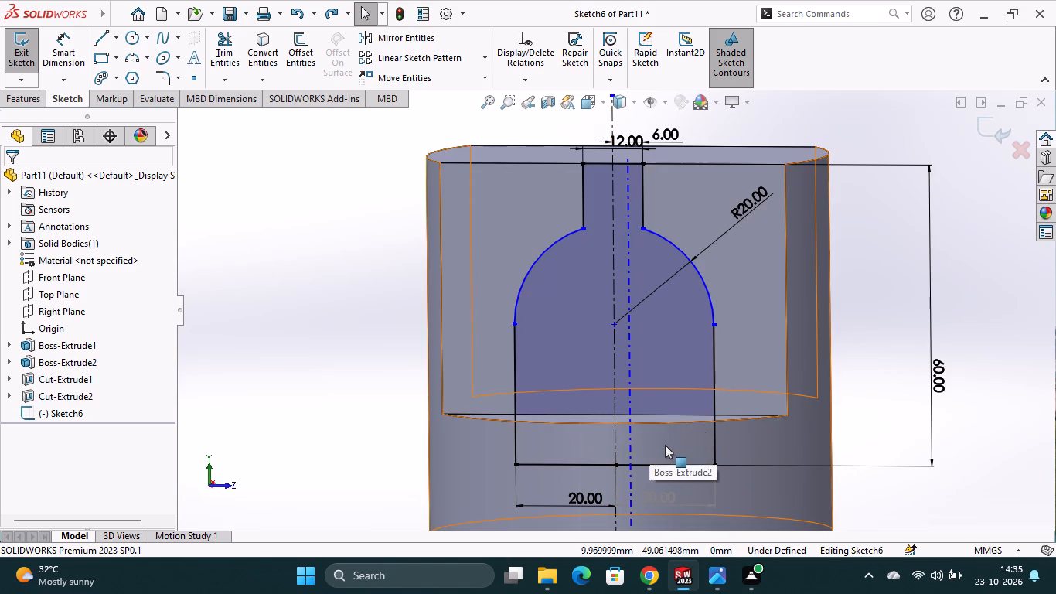
{"action": "scroll", "coordinate": [654, 425], "scroll_direction": "down", "scroll_amount": 2}
{"action": "scroll", "coordinate": [645, 428], "scroll_direction": "up", "scroll_amount": 2}
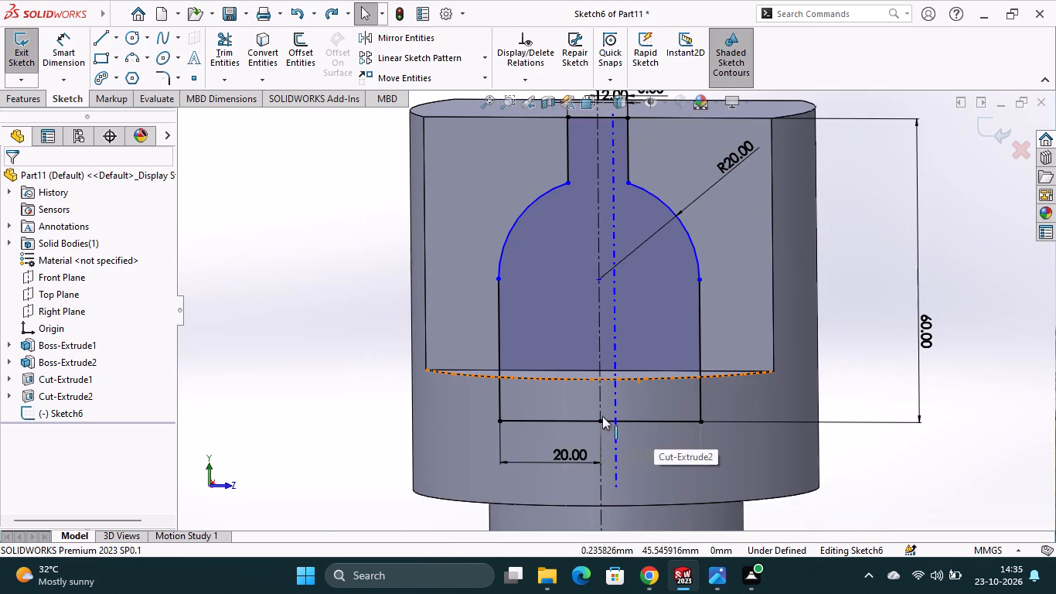
{"action": "scroll", "coordinate": [870, 351], "scroll_direction": "down", "scroll_amount": 1}
{"action": "middle_click_drag", "start_coordinate": [870, 351], "coordinate": [859, 381]}
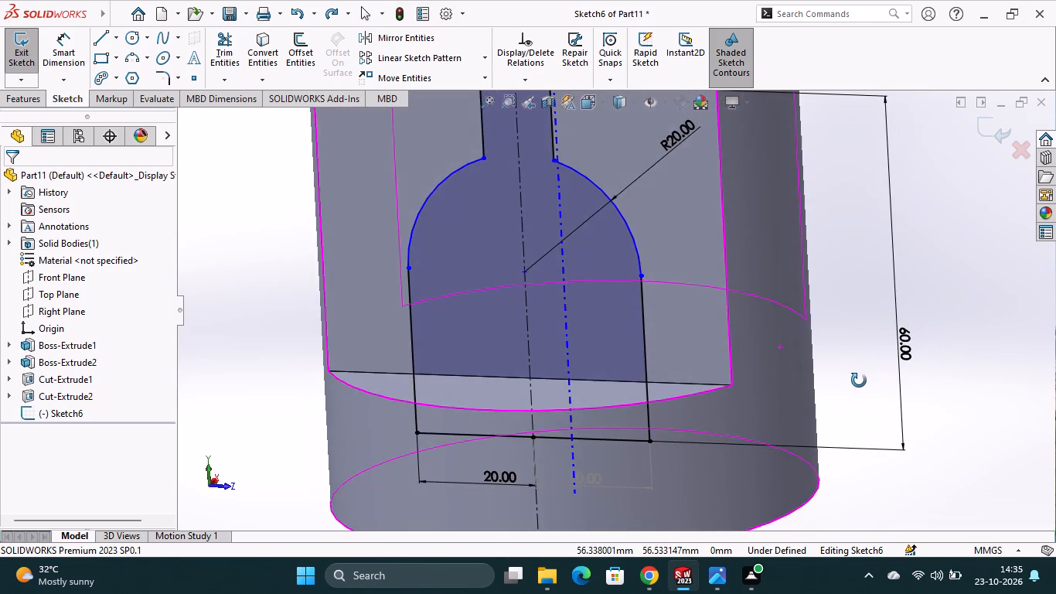
{"action": "middle_click_drag", "start_coordinate": [859, 381], "coordinate": [870, 333]}
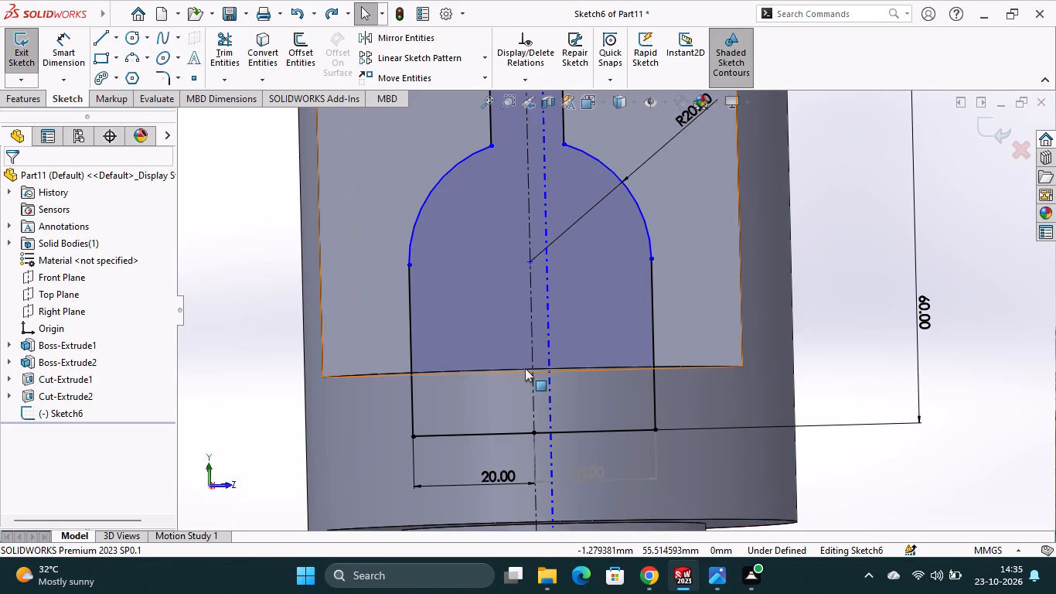
{"action": "scroll", "coordinate": [494, 302], "scroll_direction": "down", "scroll_amount": 1}
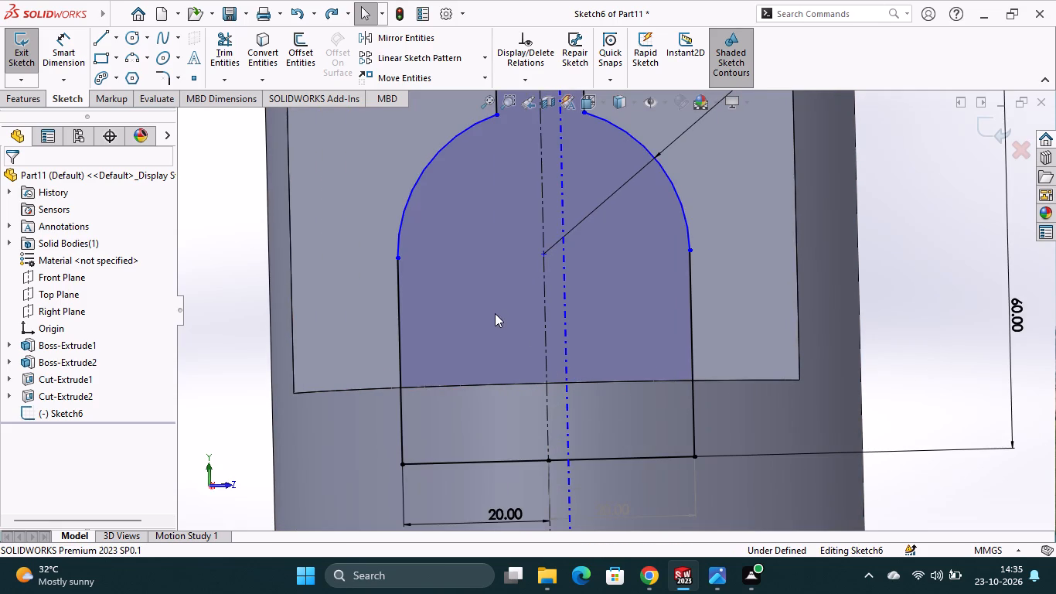
{"action": "left_click", "coordinate": [263, 43]}
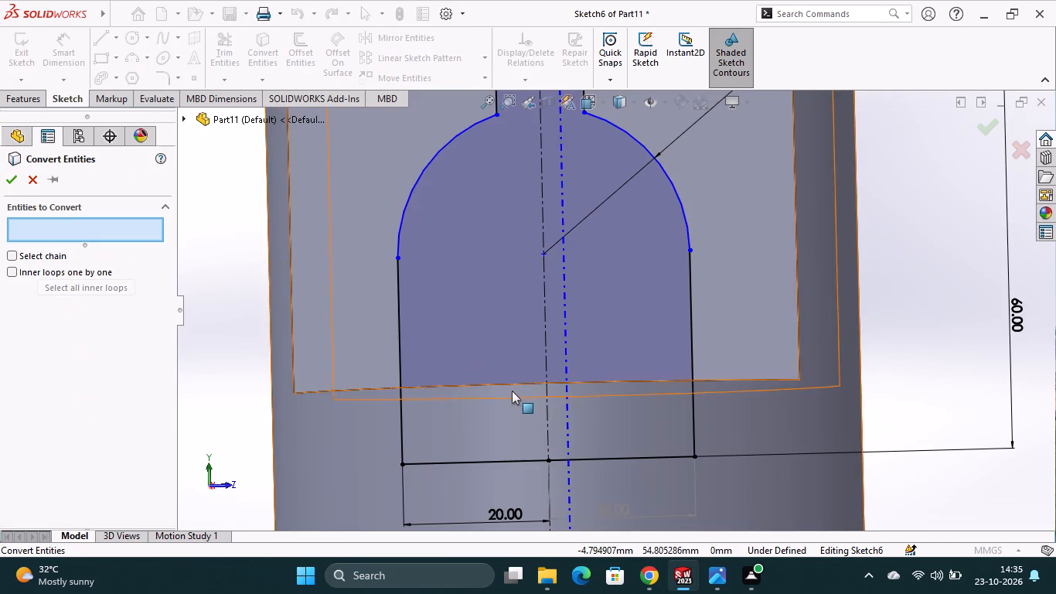
{"action": "left_click", "coordinate": [512, 384]}
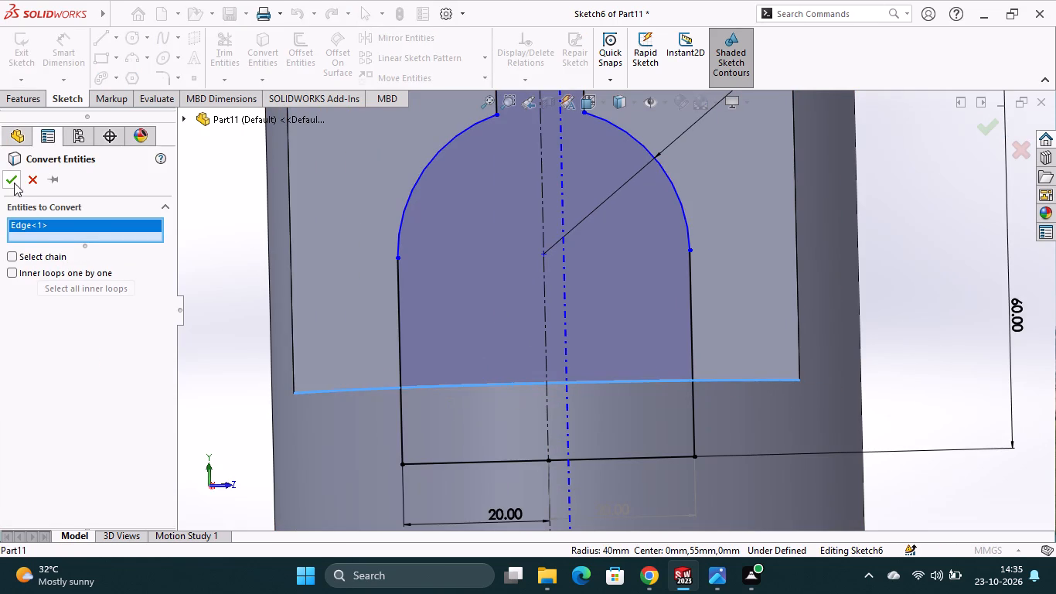
{"action": "left_click", "coordinate": [14, 183]}
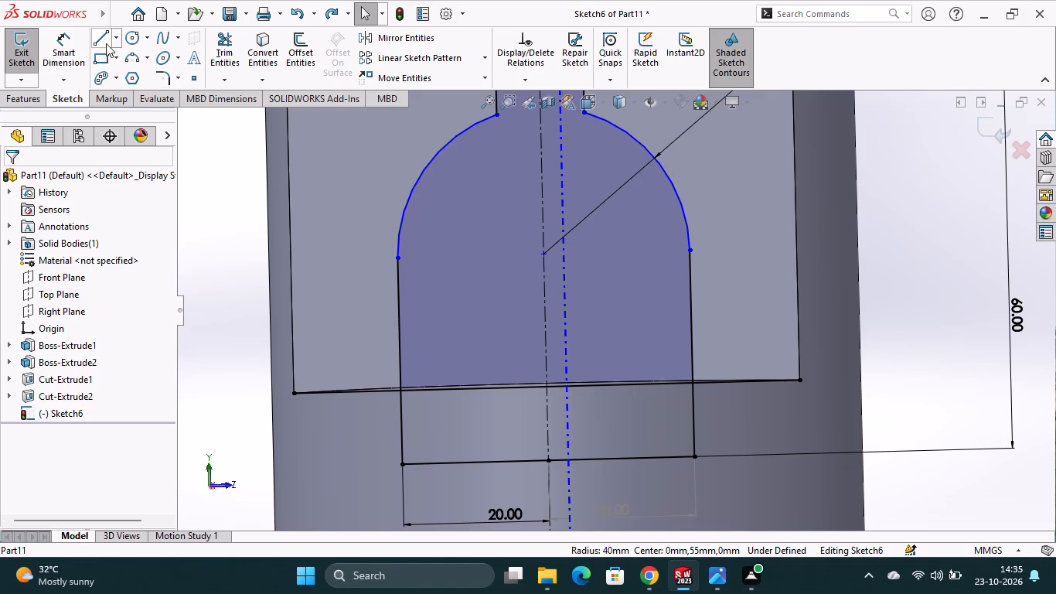
Trim the two end segments of the converted line that extend outside the arch profile.
{"action": "left_click", "coordinate": [220, 61]}
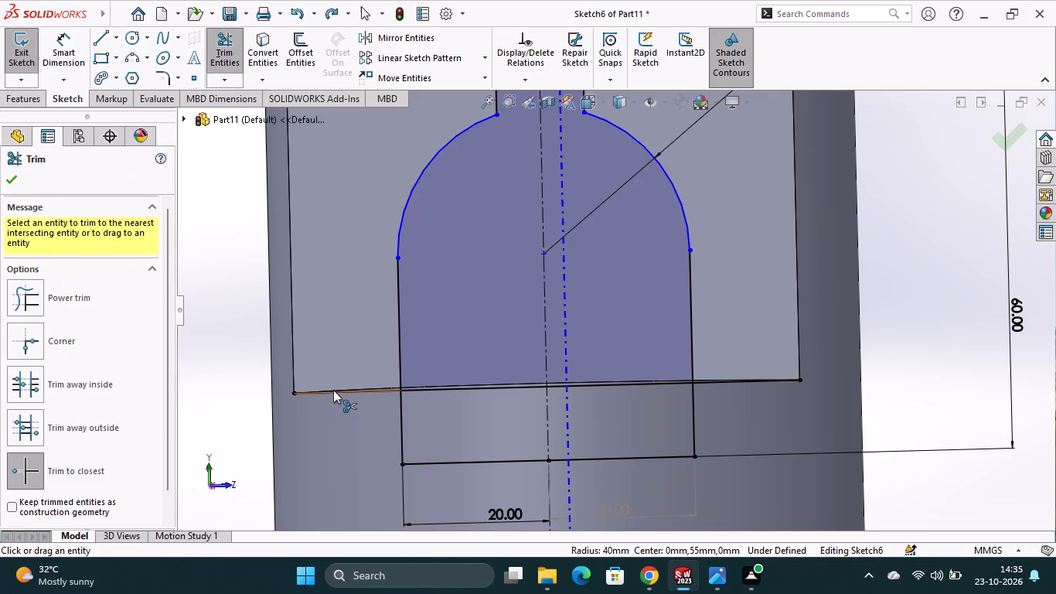
{"action": "left_click", "coordinate": [333, 390]}
{"action": "left_click", "coordinate": [732, 378]}
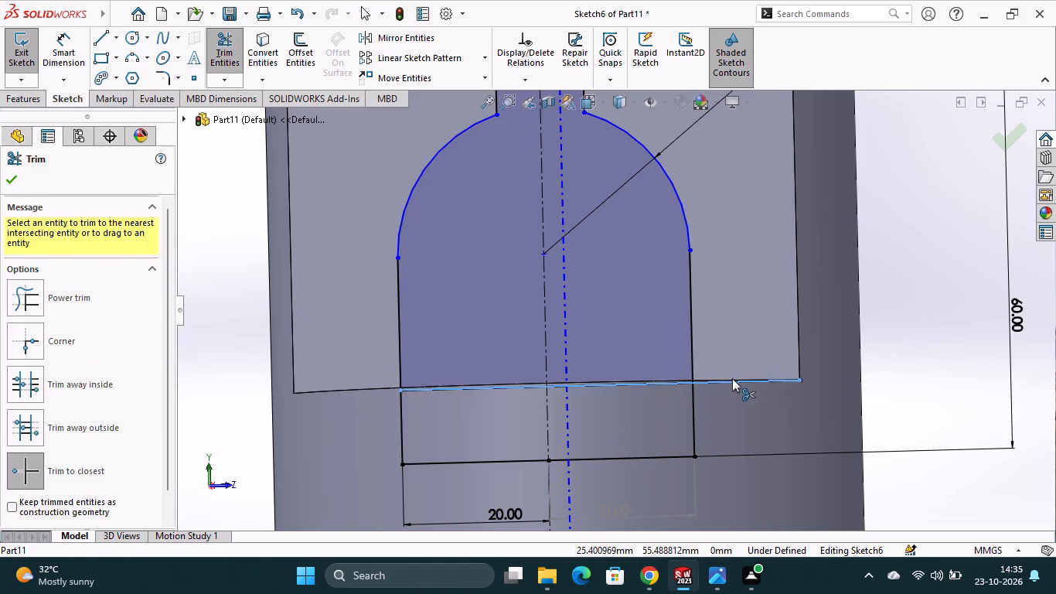
{"action": "left_click", "coordinate": [9, 177]}
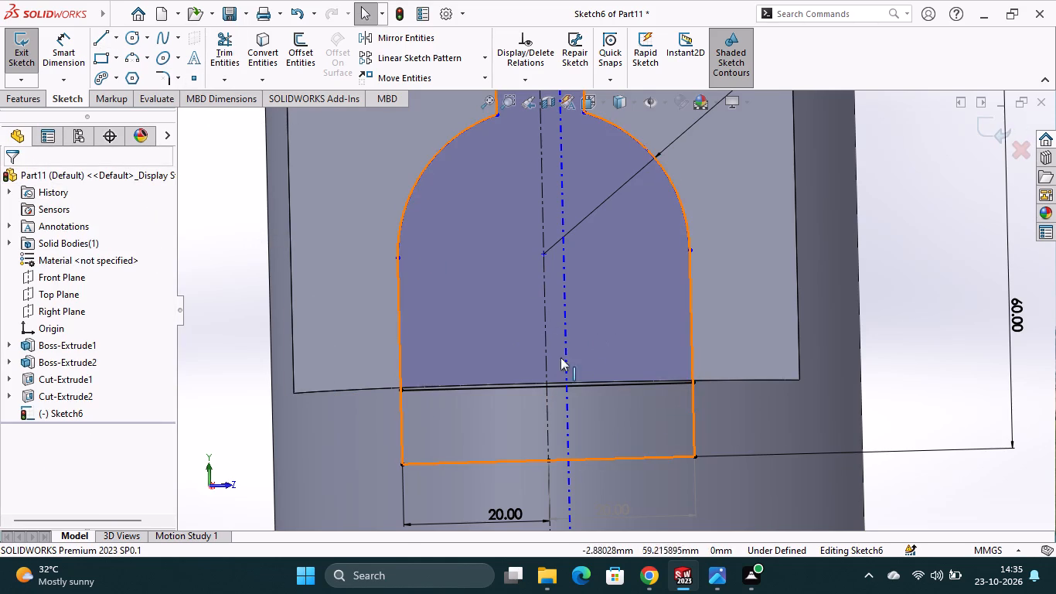
Cut-extrude both halves of the arch-and-slot and both regions below the converted line, using Through All - Both.
{"action": "middle_click_drag", "start_coordinate": [907, 338], "coordinate": [924, 377]}
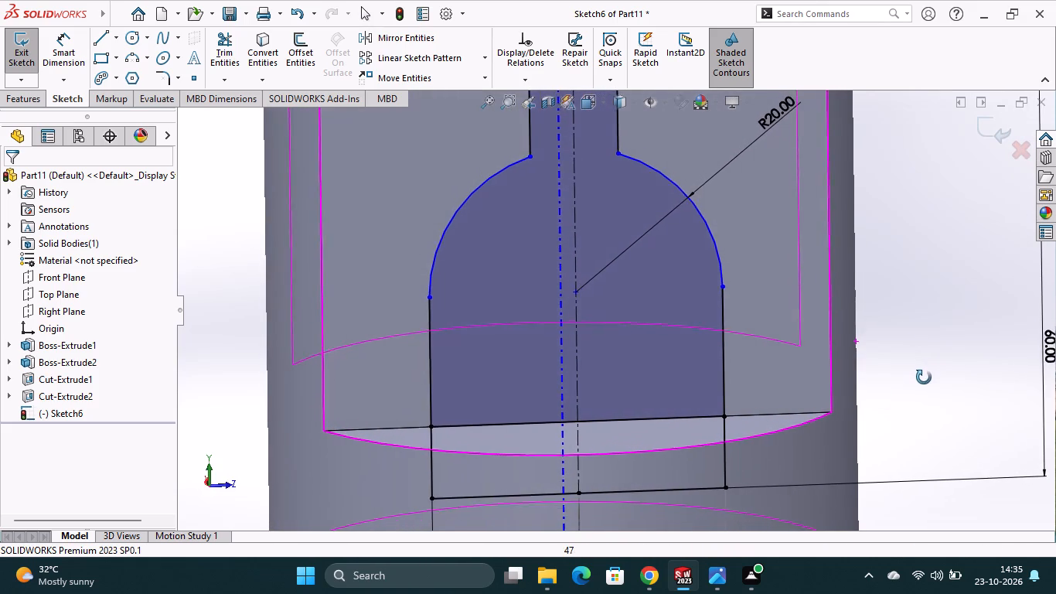
{"action": "middle_click_drag", "start_coordinate": [924, 377], "coordinate": [924, 378]}
{"action": "middle_click_drag", "start_coordinate": [924, 378], "coordinate": [917, 356]}
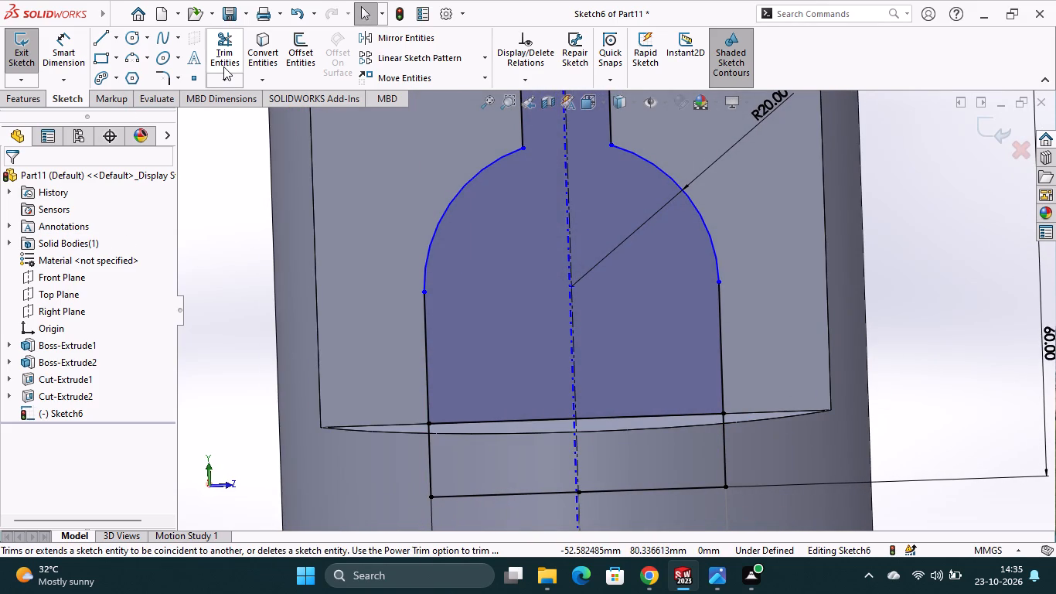
{"action": "left_click", "coordinate": [44, 99]}
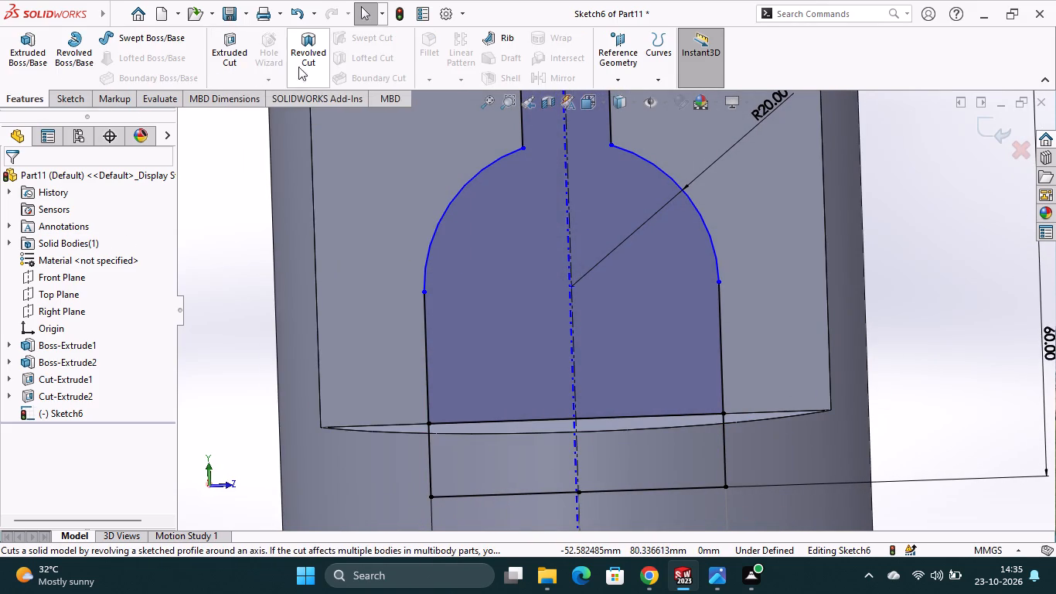
{"action": "left_click", "coordinate": [237, 72]}
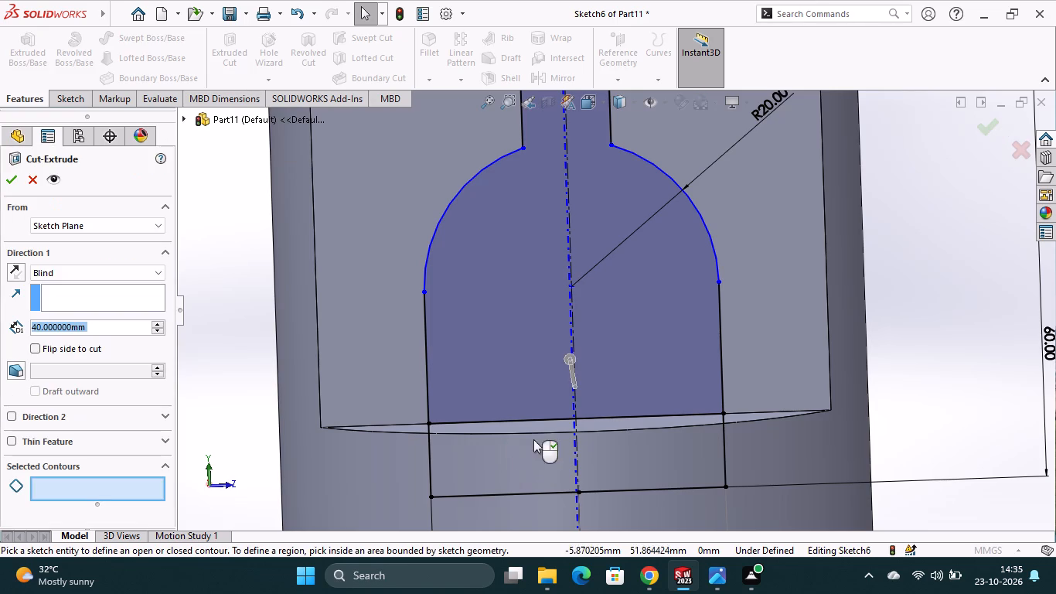
{"action": "left_click", "coordinate": [524, 354]}
{"action": "left_click", "coordinate": [633, 377]}
{"action": "left_click", "coordinate": [634, 449]}
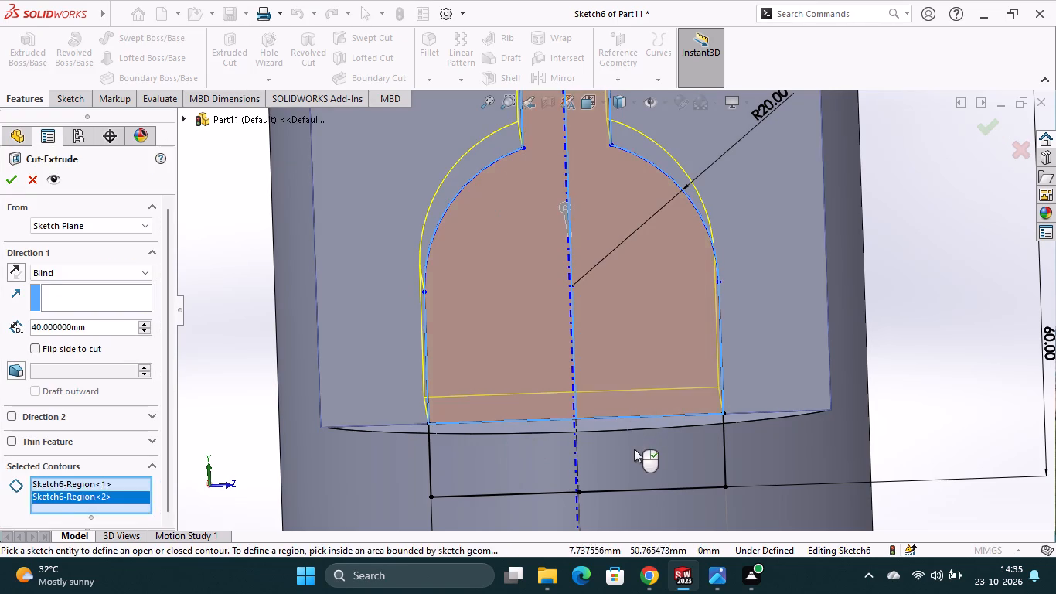
{"action": "left_click", "coordinate": [530, 466]}
{"action": "middle_click_drag", "start_coordinate": [863, 435], "coordinate": [853, 451]}
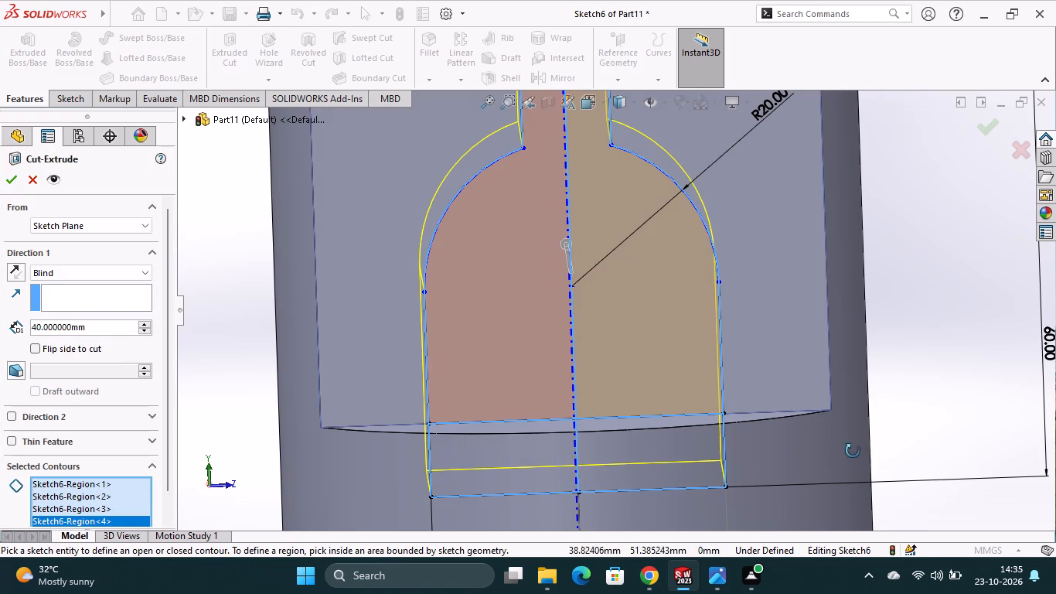
{"action": "middle_click_drag", "start_coordinate": [853, 451], "coordinate": [812, 458]}
{"action": "scroll", "coordinate": [809, 458], "scroll_direction": "up", "scroll_amount": 2}
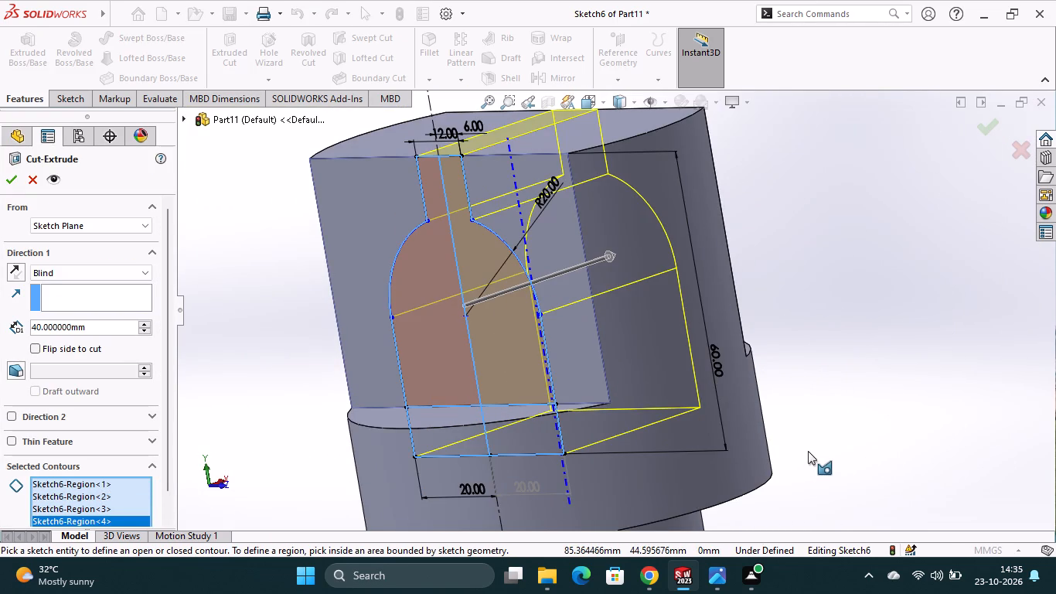
{"action": "middle_click_drag", "start_coordinate": [808, 451], "coordinate": [763, 480]}
{"action": "scroll", "coordinate": [763, 480], "scroll_direction": "down", "scroll_amount": 1}
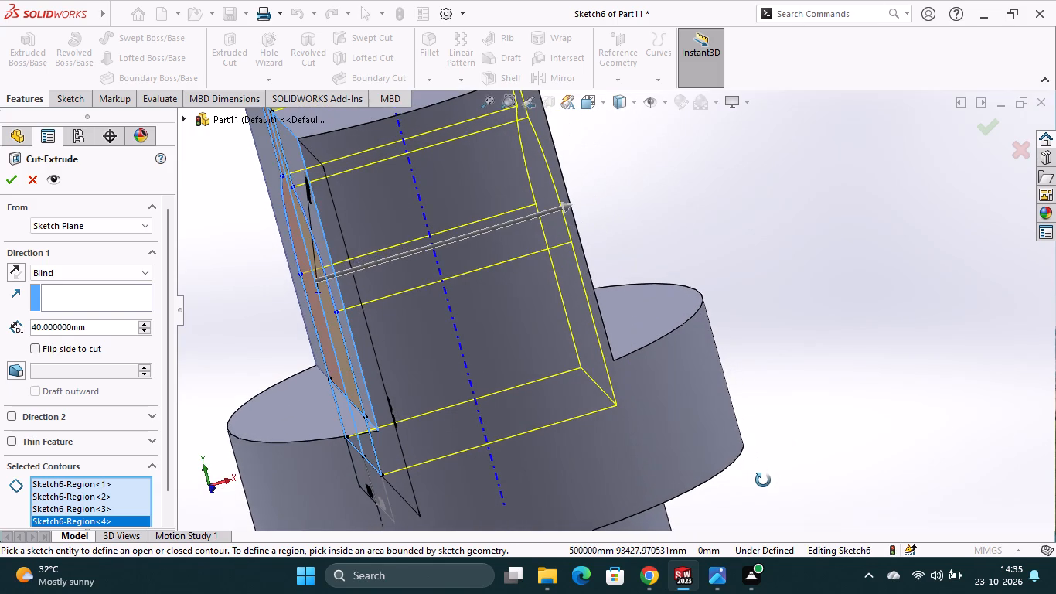
{"action": "middle_click_drag", "start_coordinate": [763, 480], "coordinate": [834, 449]}
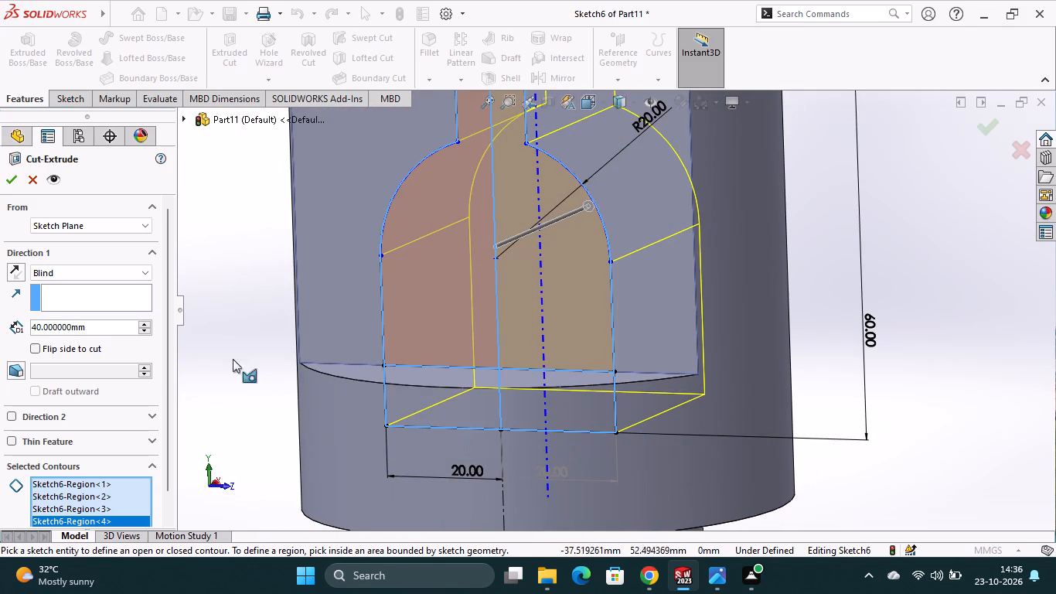
{"action": "left_click", "coordinate": [92, 275]}
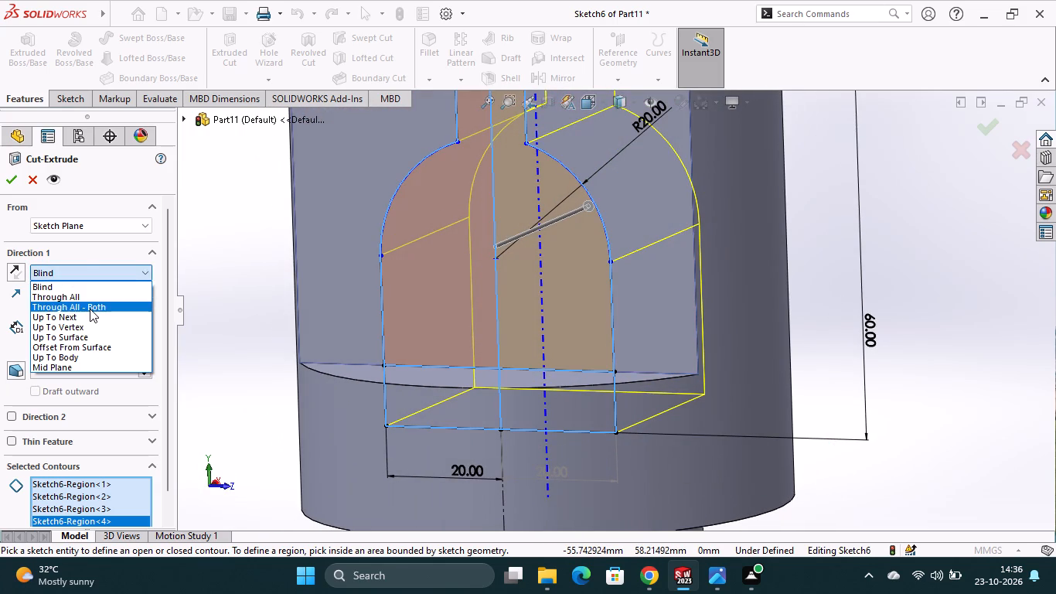
{"action": "left_click", "coordinate": [90, 309]}
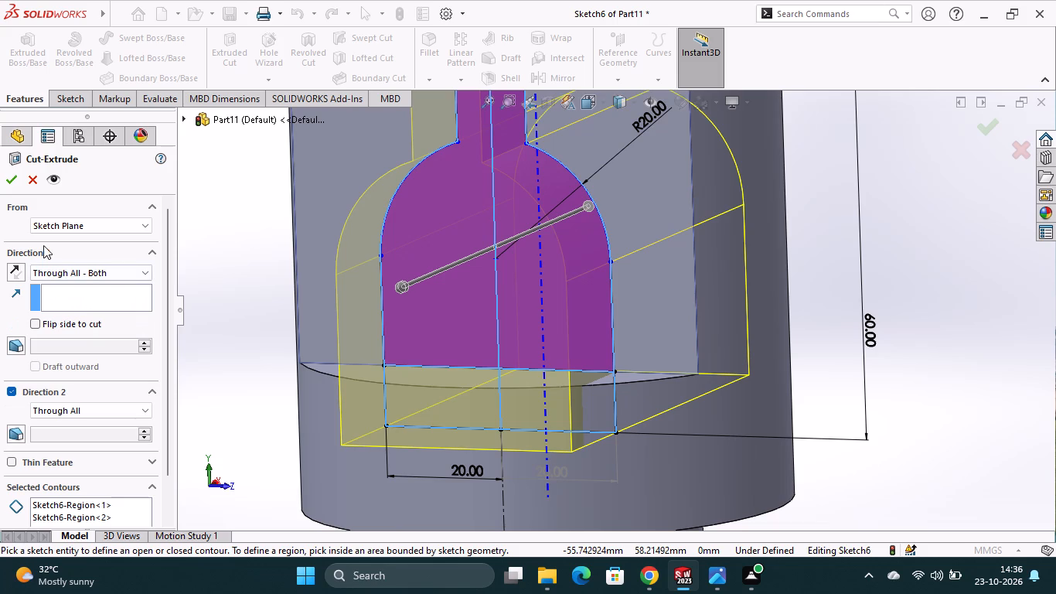
{"action": "left_click", "coordinate": [14, 178]}
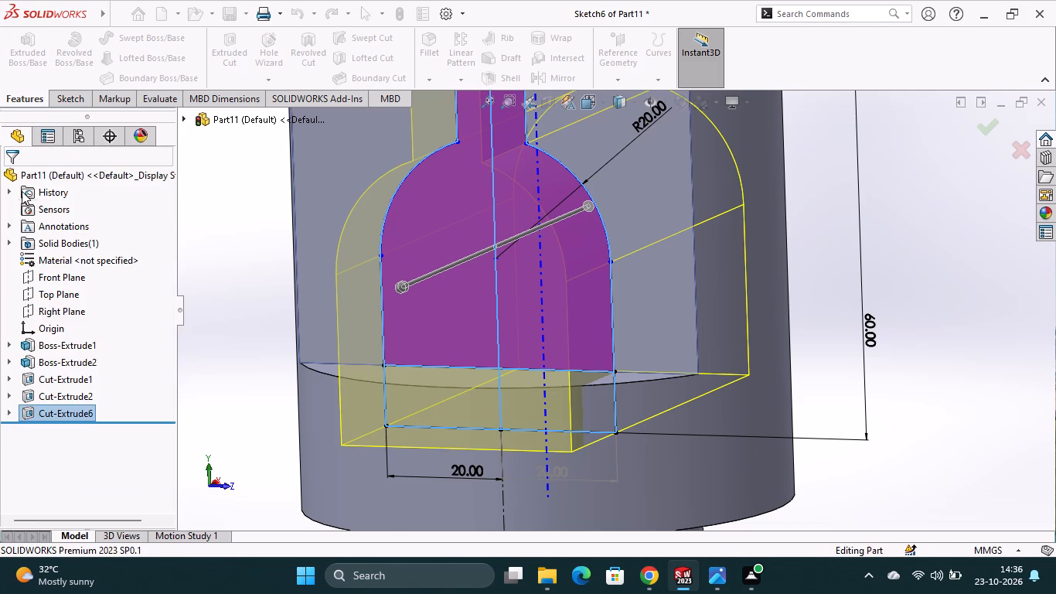
Examine the arch-and-slot cut and the floor between the fork arms from several angles.
{"action": "scroll", "coordinate": [550, 349], "scroll_direction": "up", "scroll_amount": 2}
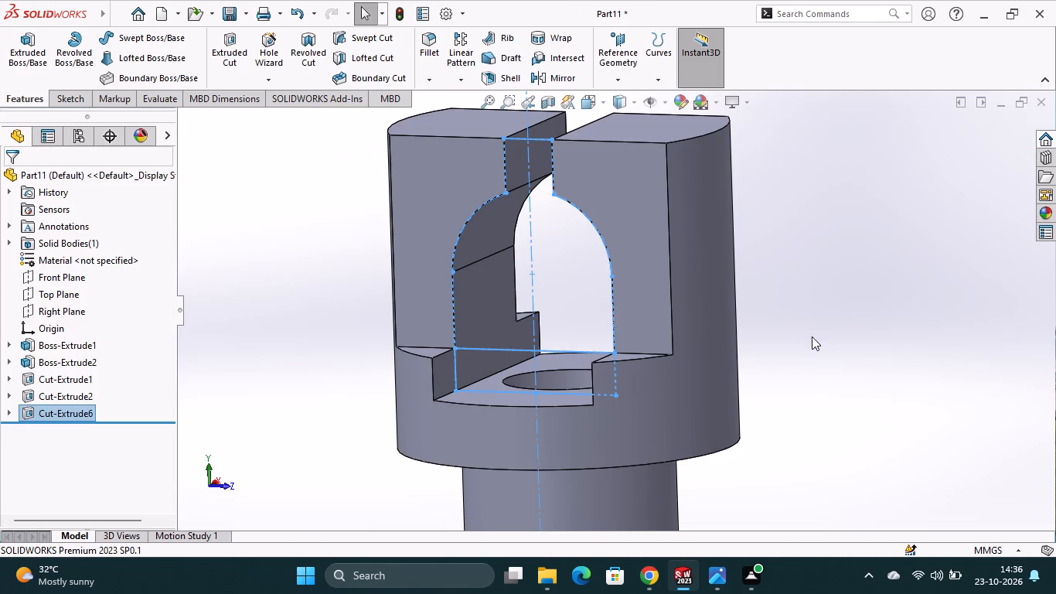
{"action": "left_click", "coordinate": [815, 334]}
{"action": "middle_click_drag", "start_coordinate": [818, 336], "coordinate": [850, 316]}
{"action": "middle_click_drag", "start_coordinate": [846, 318], "coordinate": [796, 360]}
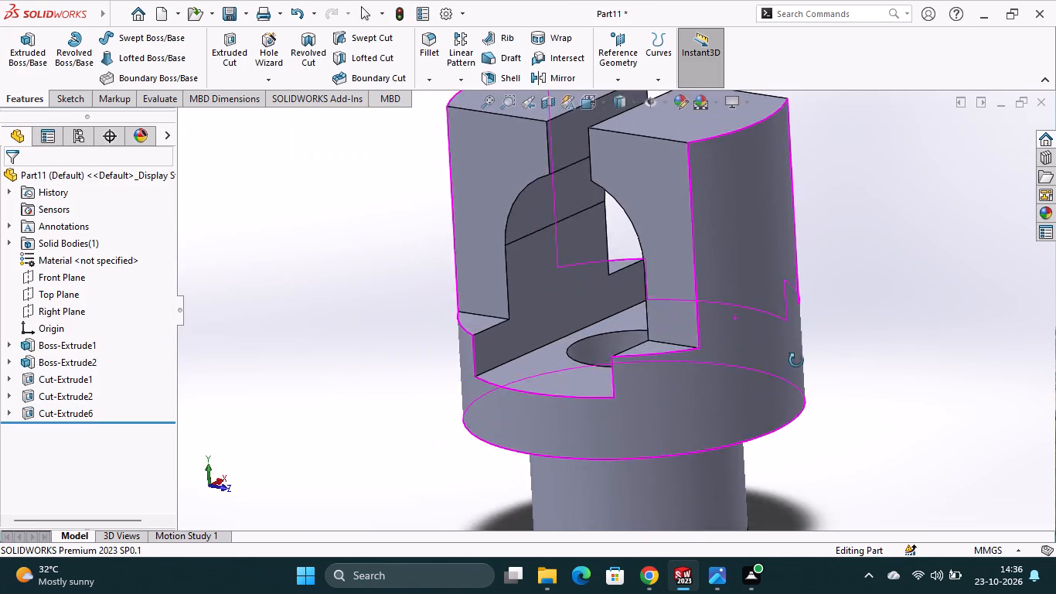
{"action": "middle_click_drag", "start_coordinate": [796, 360], "coordinate": [816, 345]}
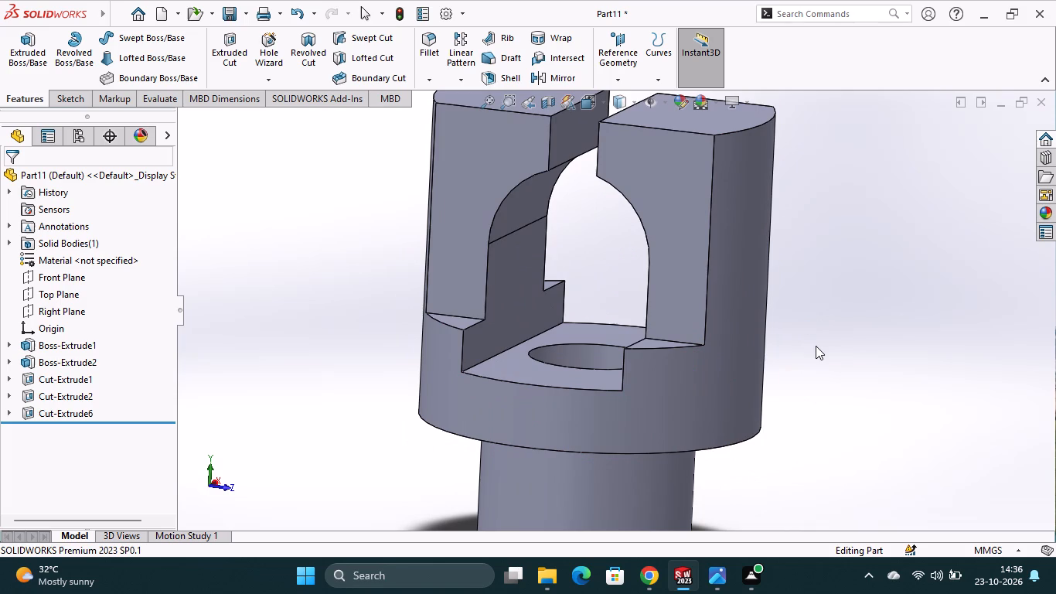
Start a sketch on the flat fork face and draw a tilted three-point corner rectangle, about 21 mm wide, across one arm's upper outer corner.
{"action": "scroll", "coordinate": [523, 196], "scroll_direction": "up", "scroll_amount": 2}
{"action": "left_click", "coordinate": [521, 207]}
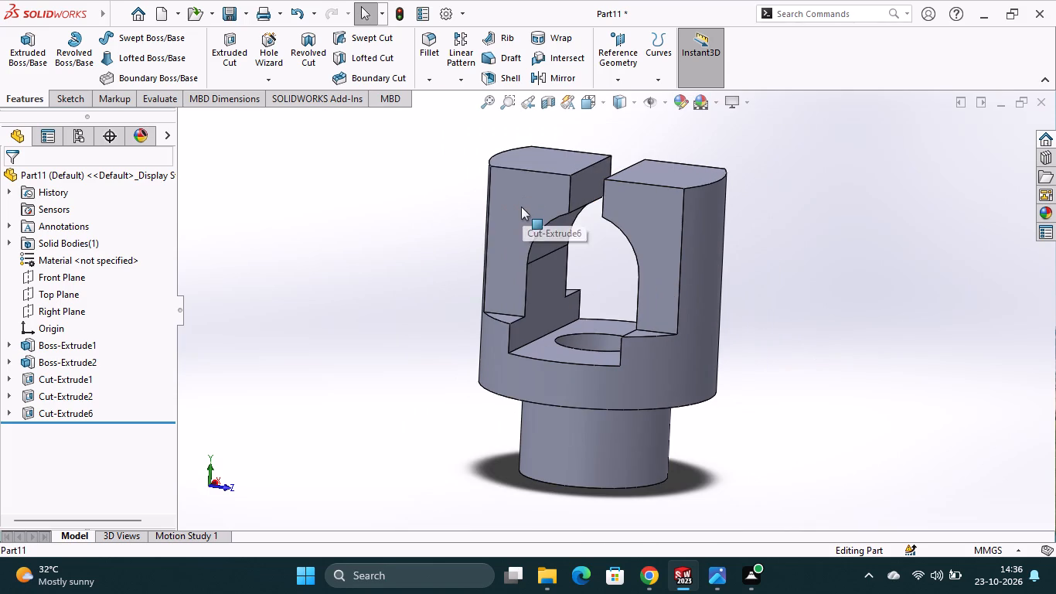
{"action": "left_click", "coordinate": [589, 167]}
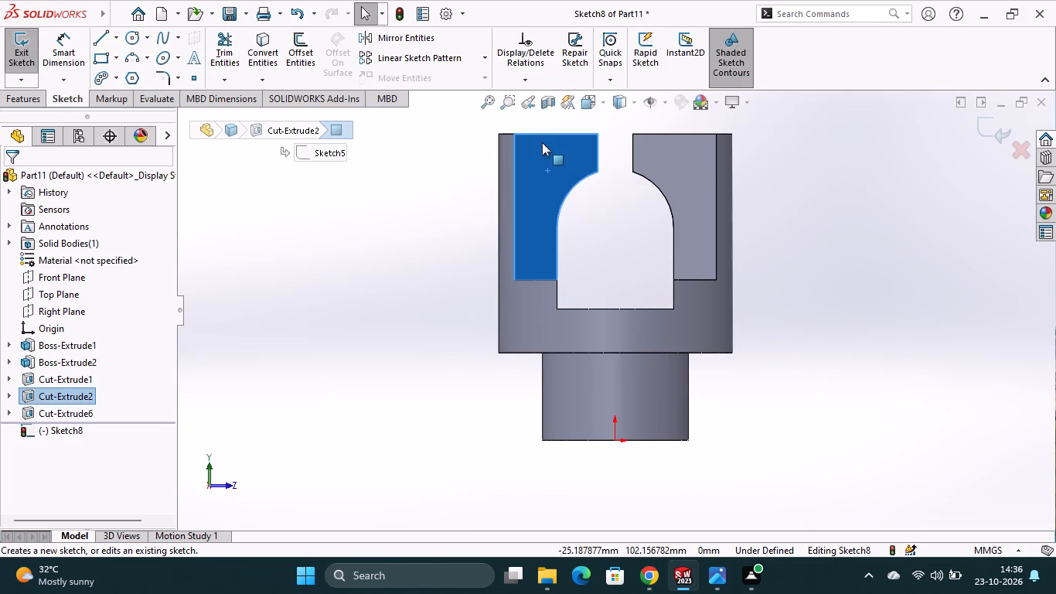
{"action": "left_click", "coordinate": [118, 63]}
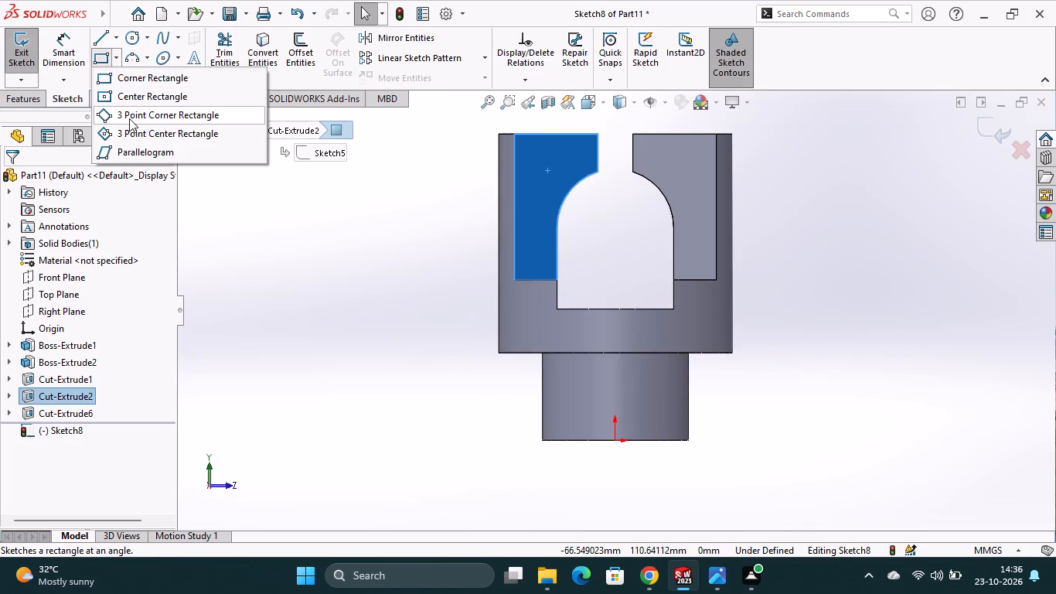
{"action": "left_click", "coordinate": [140, 118]}
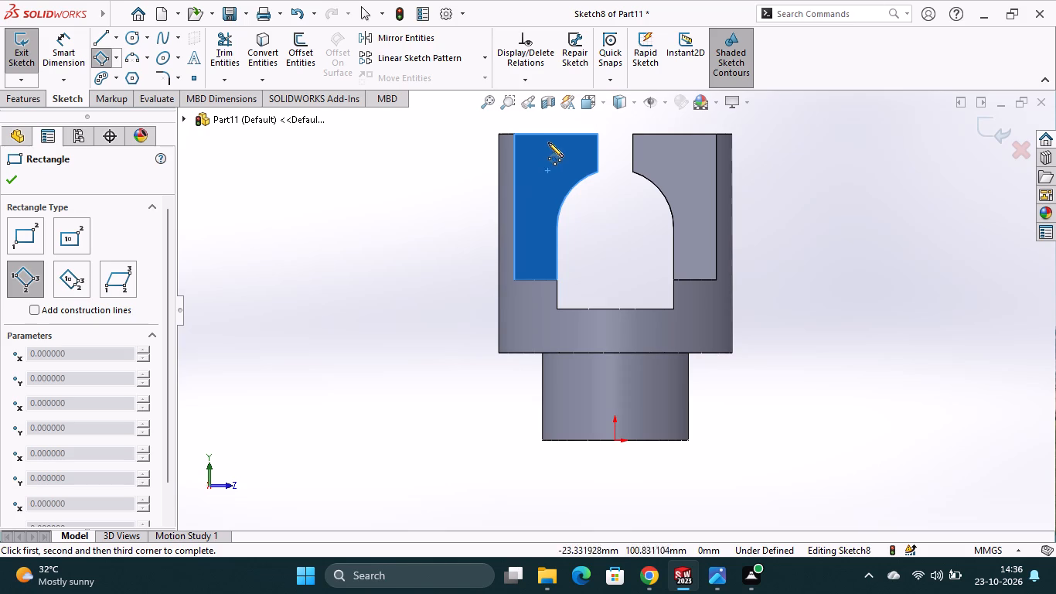
{"action": "left_click", "coordinate": [545, 135]}
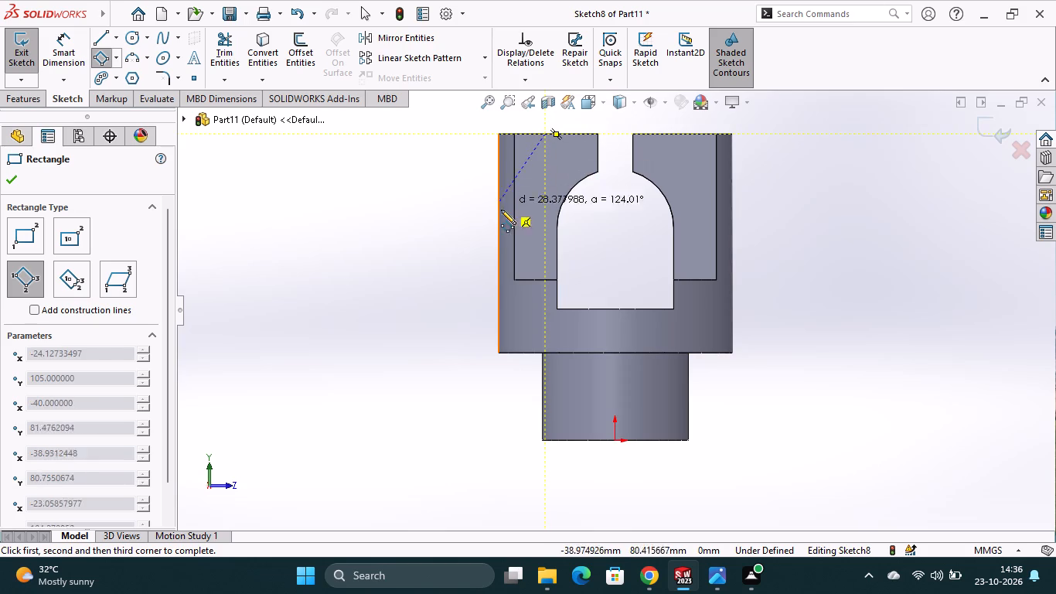
{"action": "left_click", "coordinate": [498, 228]}
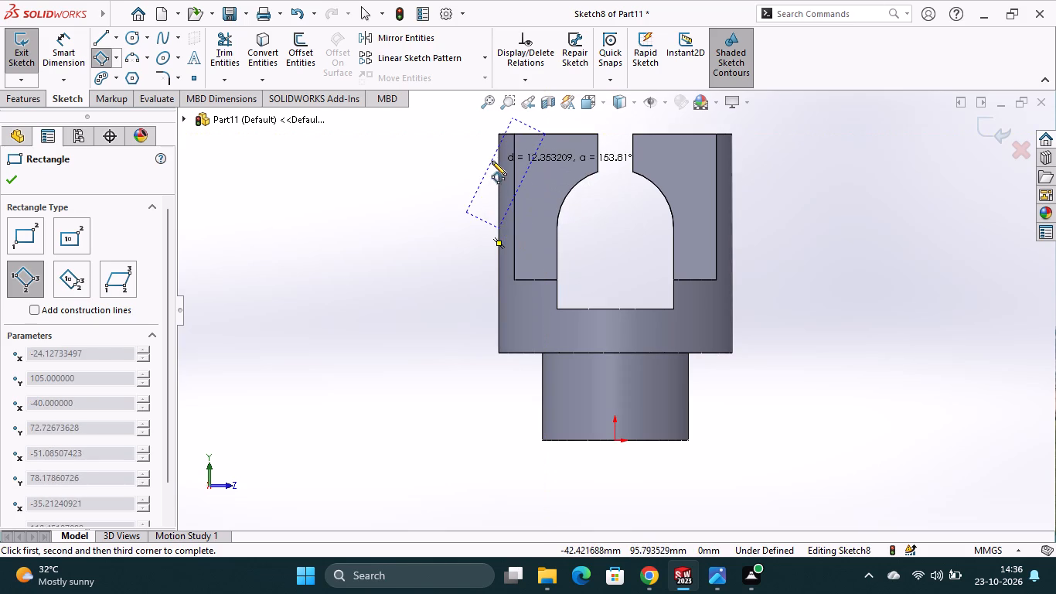
{"action": "left_click", "coordinate": [475, 136]}
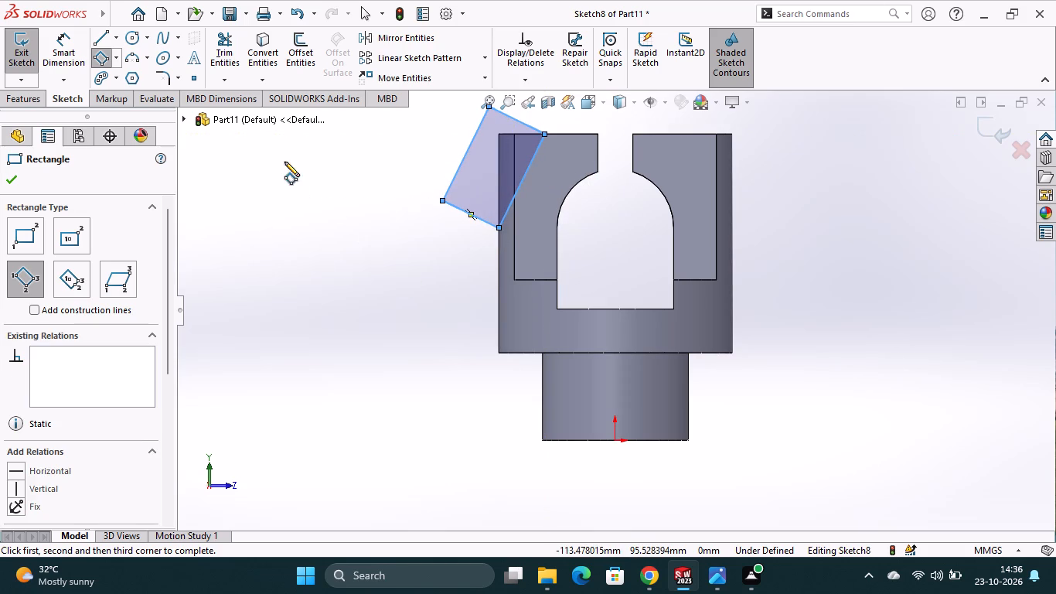
Dimension the lower short side of the tilted rectangle as 24 mm.
{"action": "left_click", "coordinate": [77, 49]}
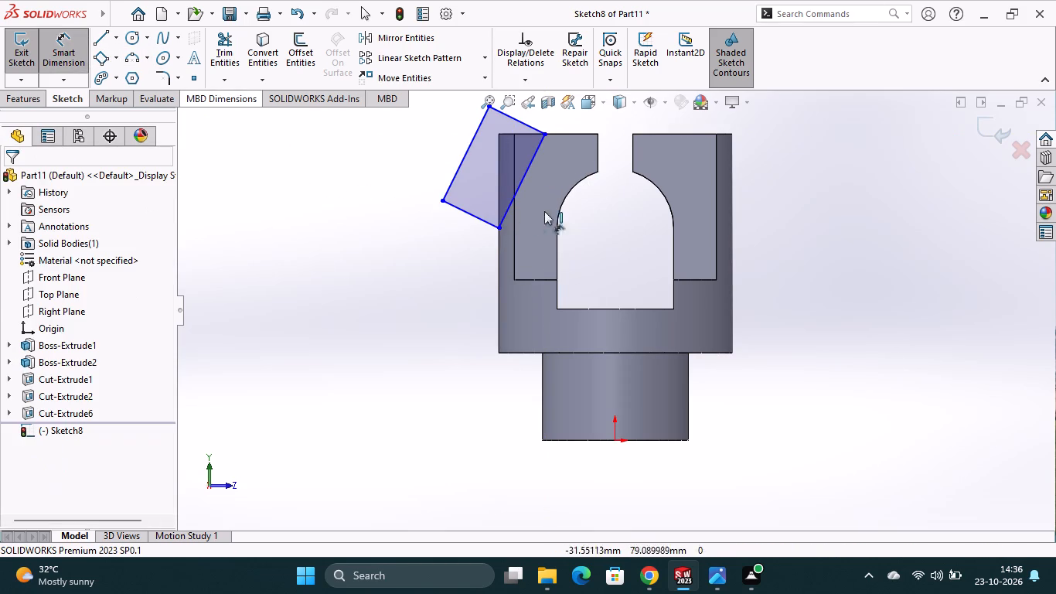
{"action": "left_click", "coordinate": [498, 227]}
{"action": "left_click", "coordinate": [441, 202]}
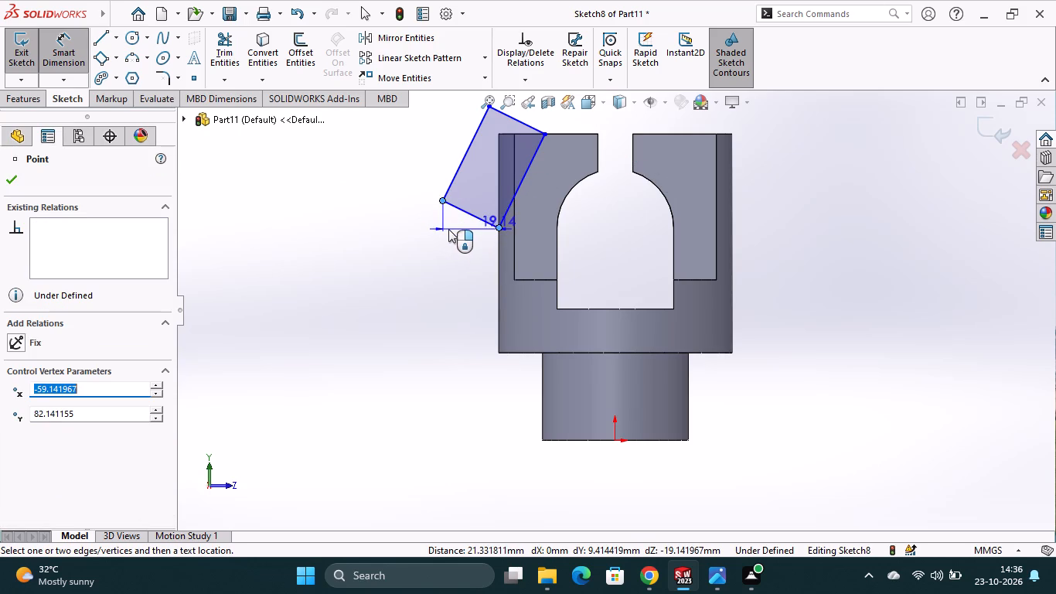
{"action": "left_click", "coordinate": [445, 223]}
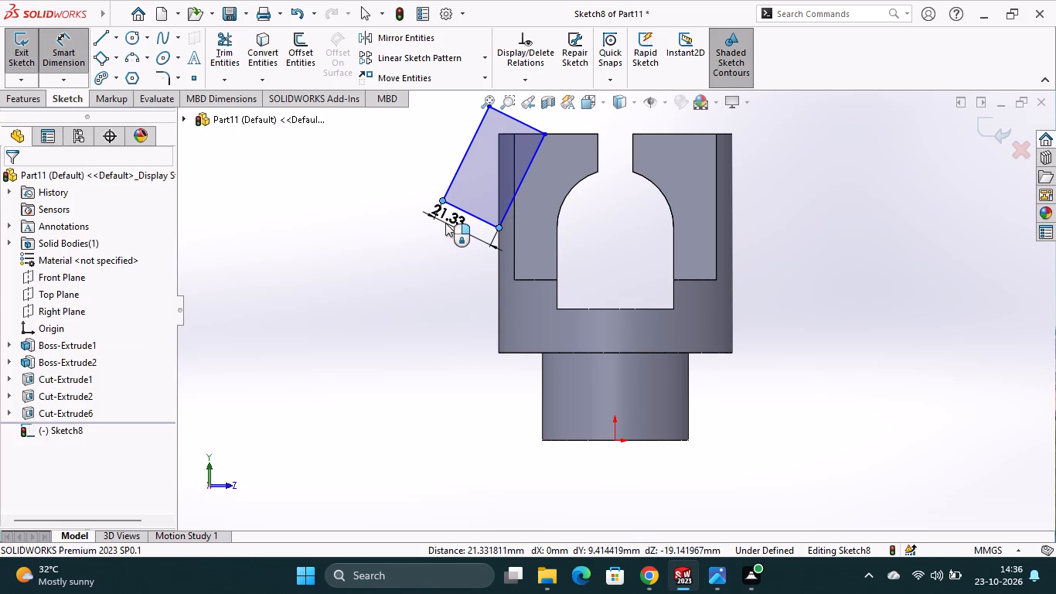
{"action": "type", "text": "24"}
{"action": "key", "text": "Return"}
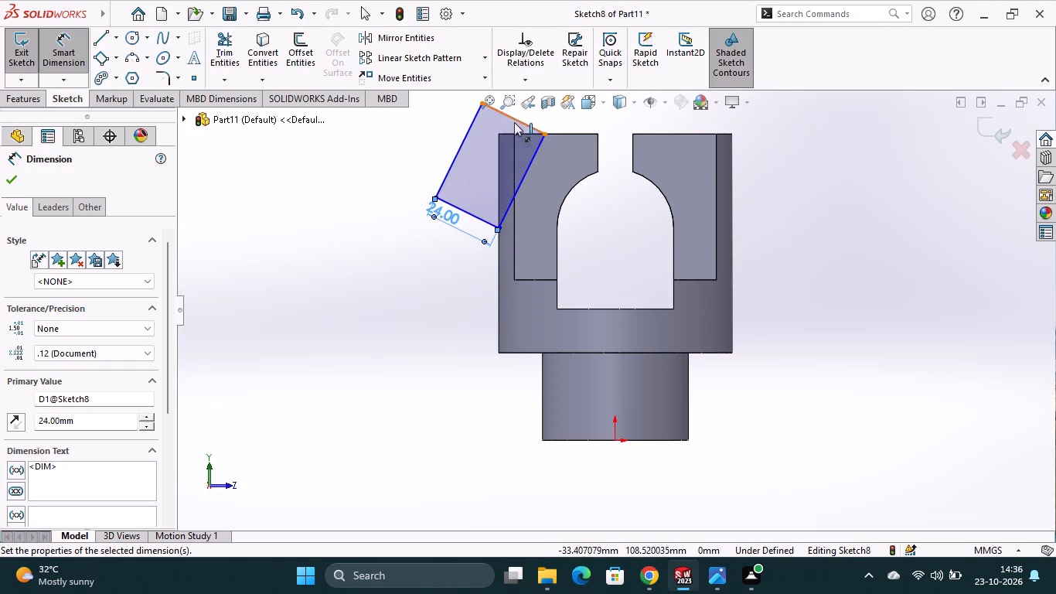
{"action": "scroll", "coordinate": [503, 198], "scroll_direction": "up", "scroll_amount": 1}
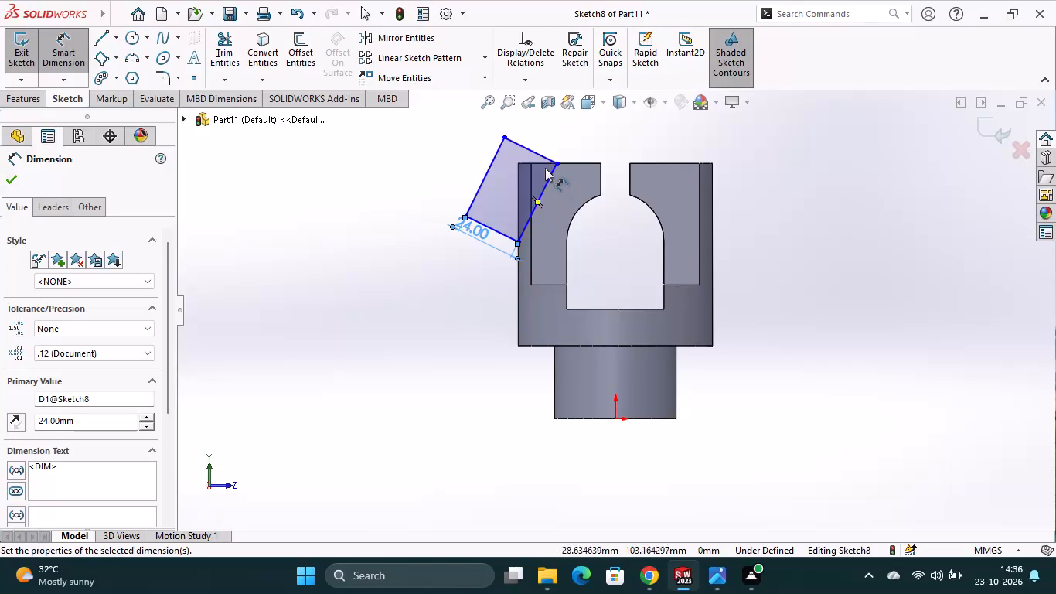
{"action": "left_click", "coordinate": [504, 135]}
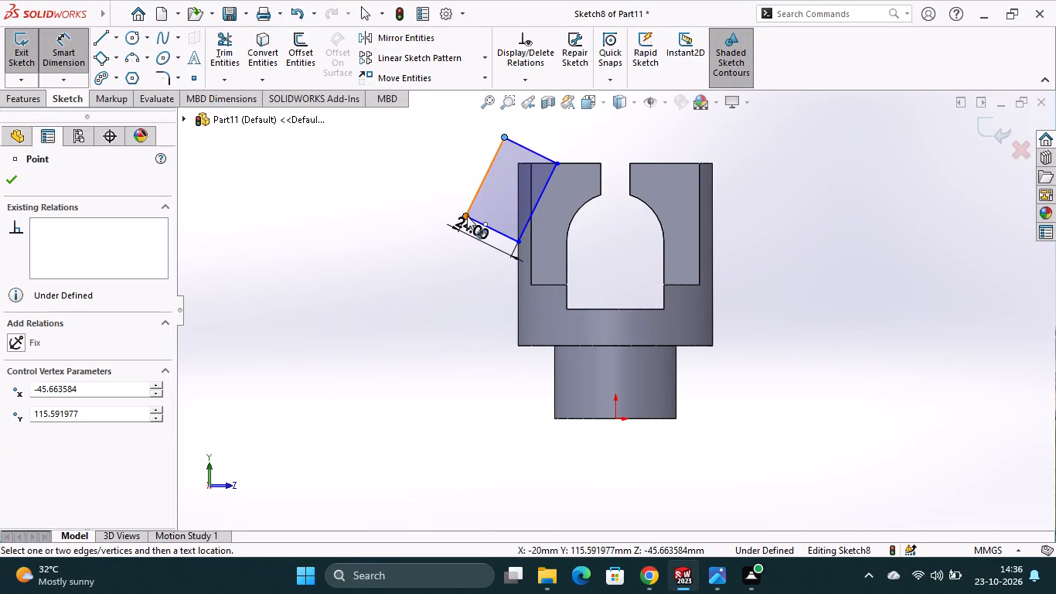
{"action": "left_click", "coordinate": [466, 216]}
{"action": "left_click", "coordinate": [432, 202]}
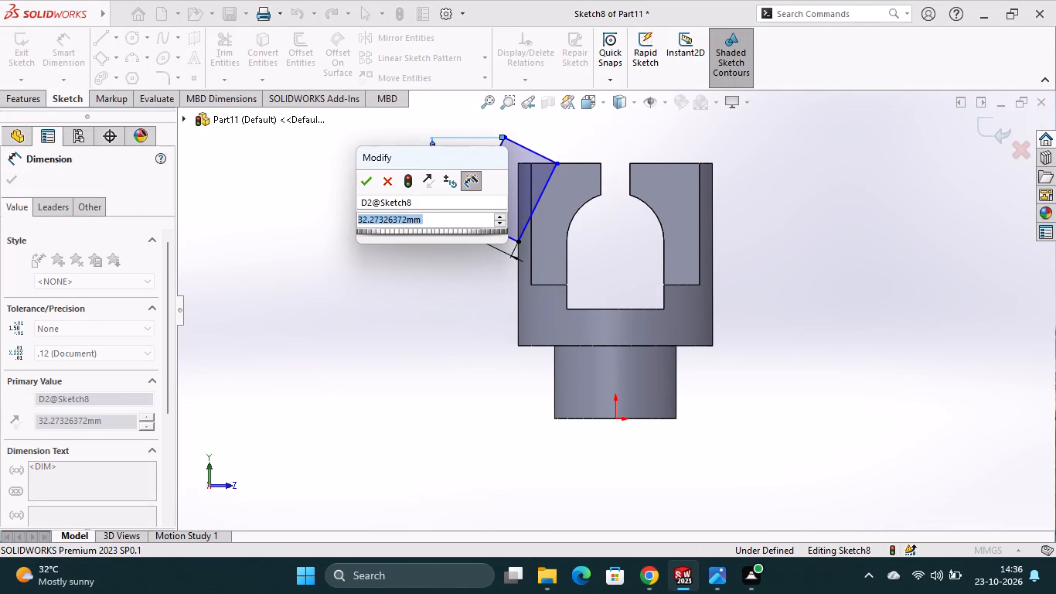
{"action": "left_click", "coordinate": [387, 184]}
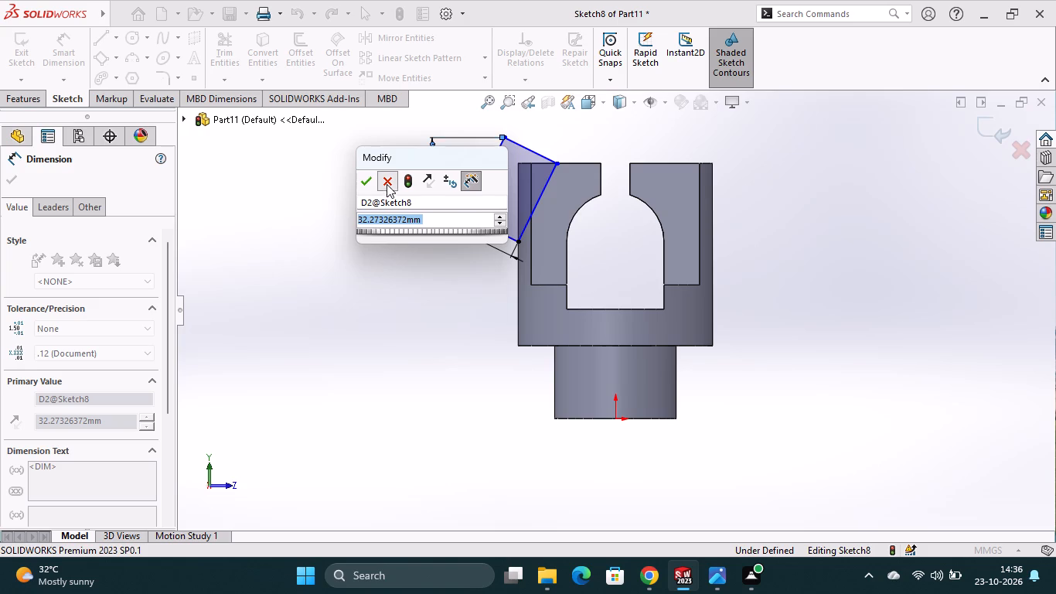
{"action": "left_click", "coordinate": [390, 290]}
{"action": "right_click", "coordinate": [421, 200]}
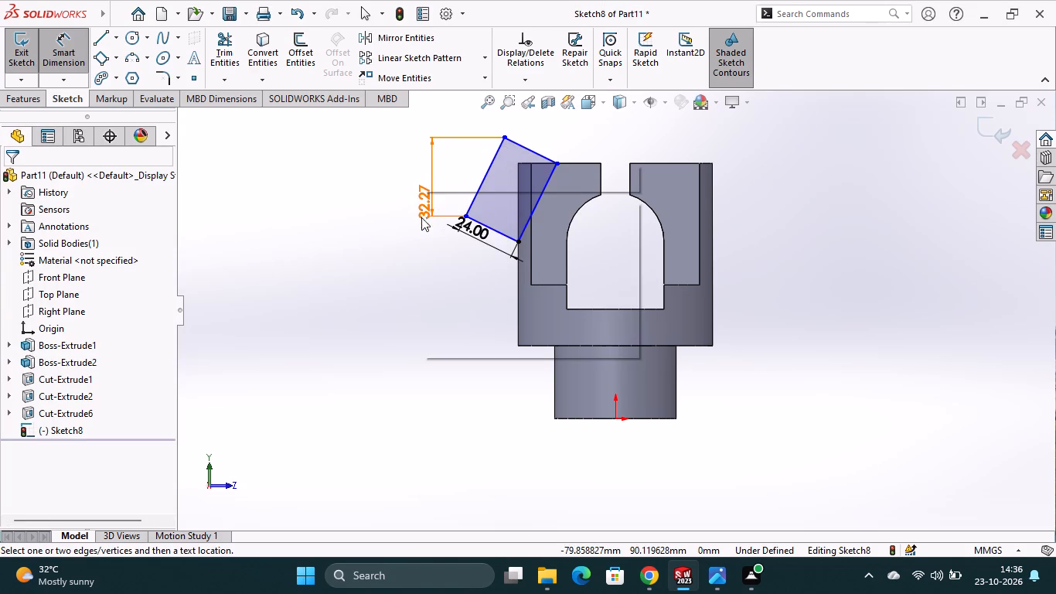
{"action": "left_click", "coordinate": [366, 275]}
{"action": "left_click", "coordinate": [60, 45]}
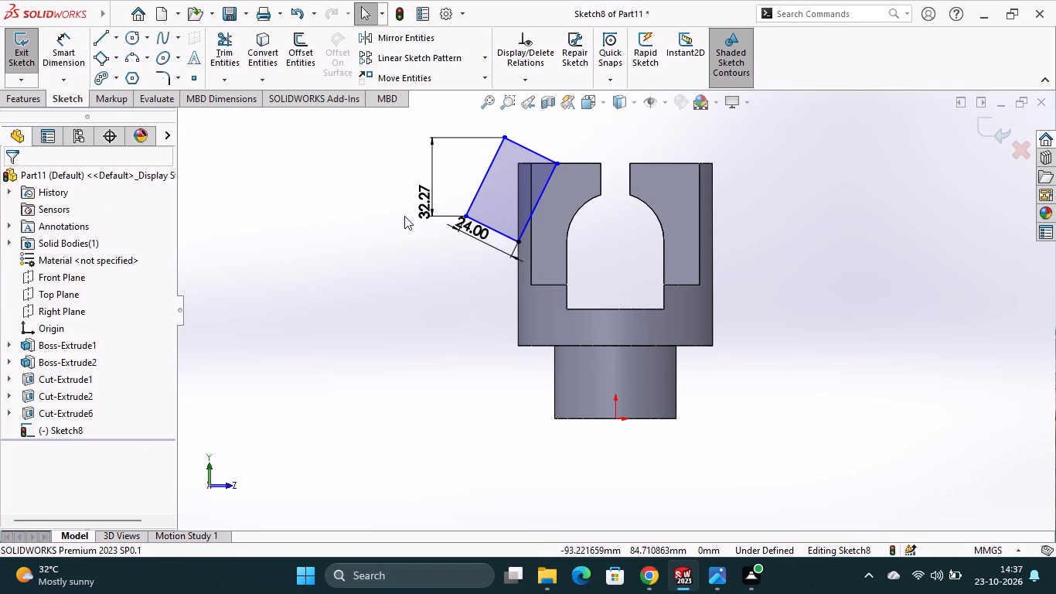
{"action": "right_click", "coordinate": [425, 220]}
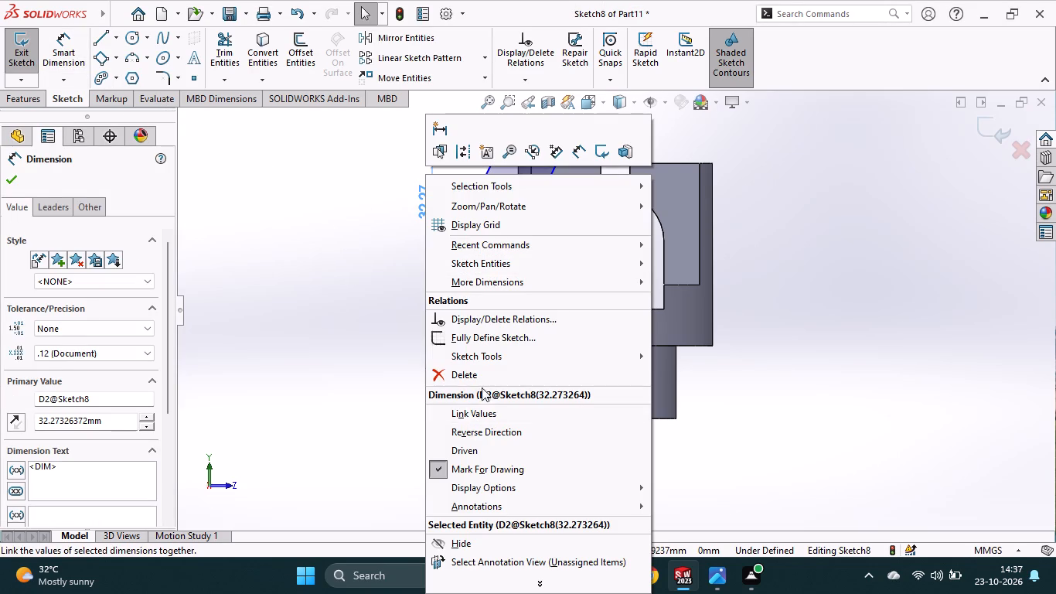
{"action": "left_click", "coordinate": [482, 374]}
Sketch a vertical centreline about 120 mm long from the origin up through the fork opening.
{"action": "left_click", "coordinate": [120, 39]}
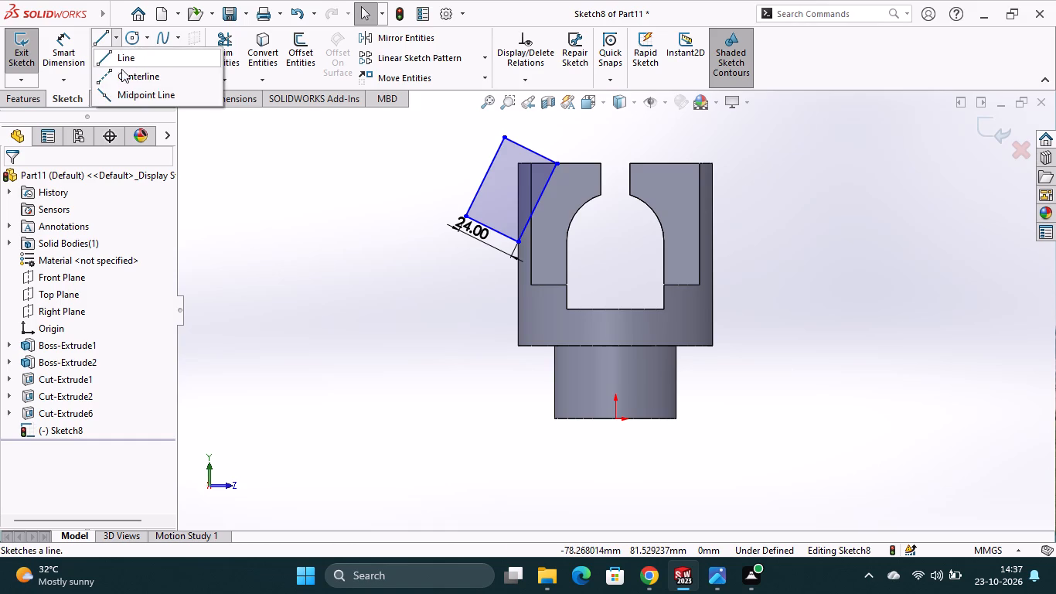
{"action": "left_click", "coordinate": [122, 73]}
{"action": "left_click", "coordinate": [615, 420]}
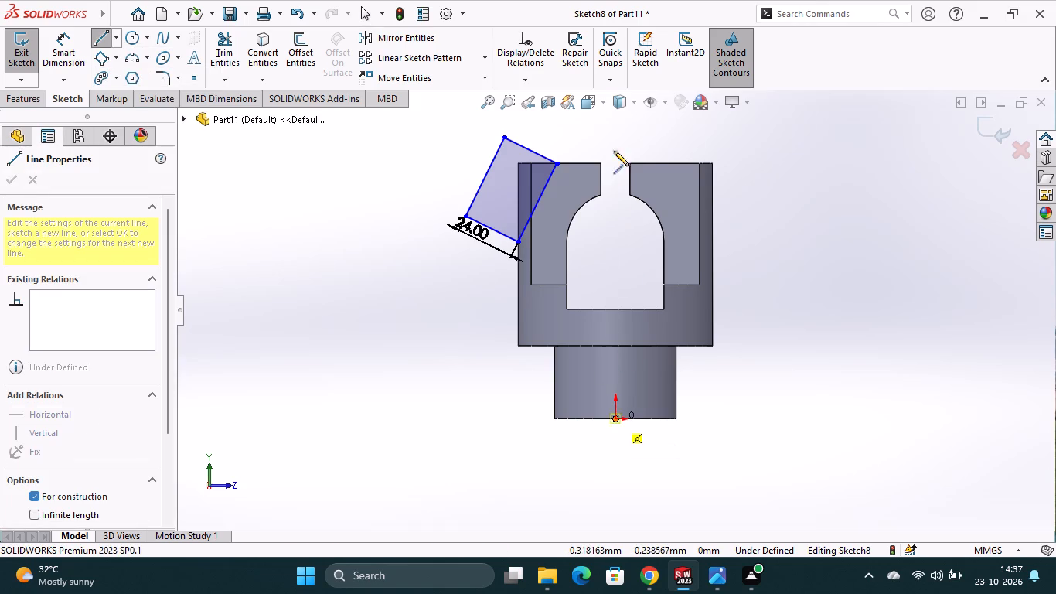
{"action": "left_click", "coordinate": [615, 127]}
{"action": "key", "text": "Escape"}
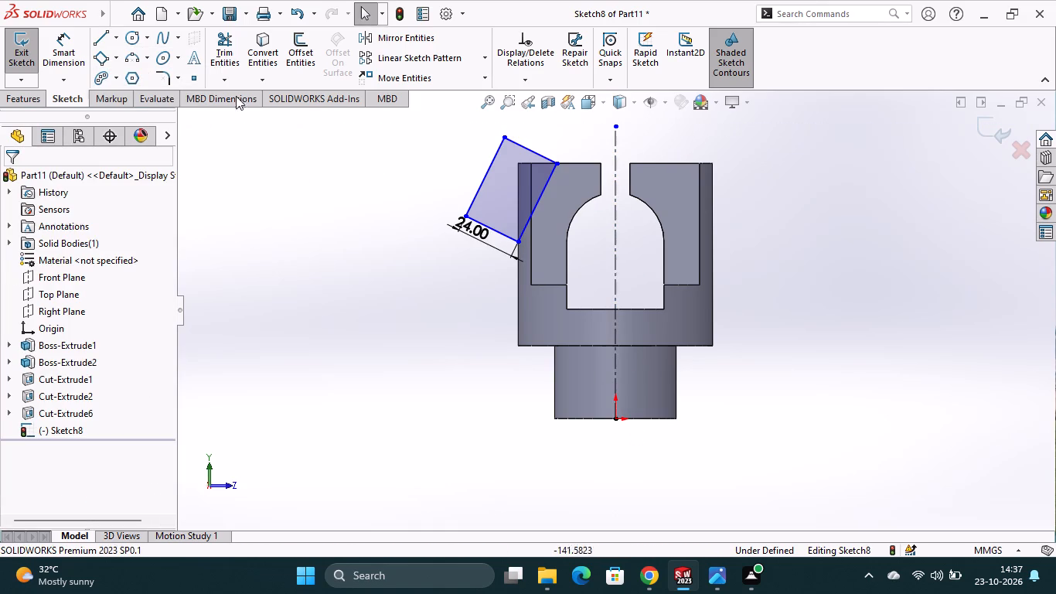
Dimension the rectangle corner on the fork's top edge as 20 mm from the vertical centreline.
{"action": "left_click", "coordinate": [66, 46]}
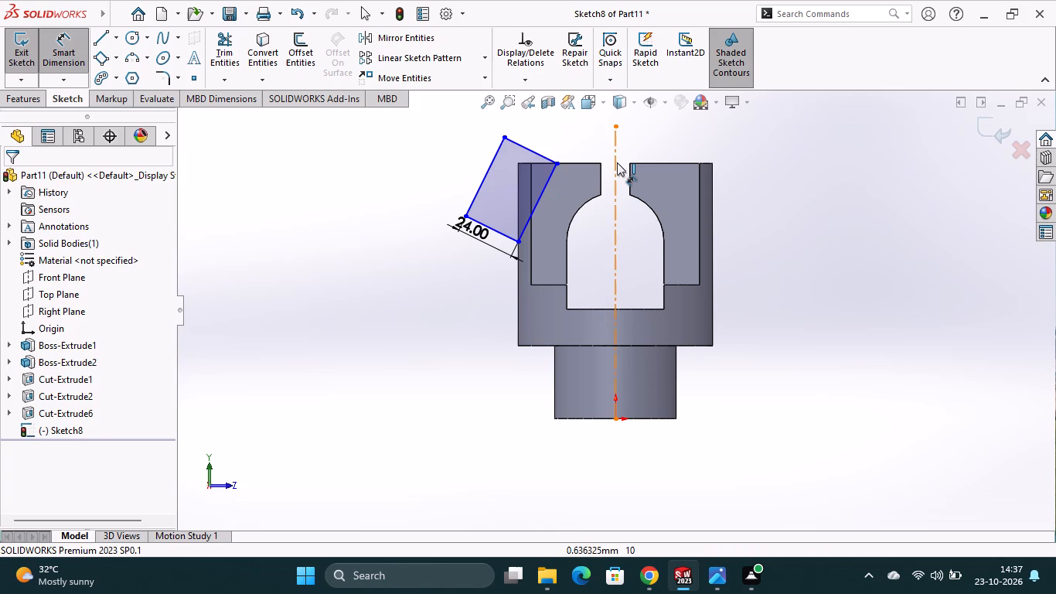
{"action": "left_click", "coordinate": [618, 162]}
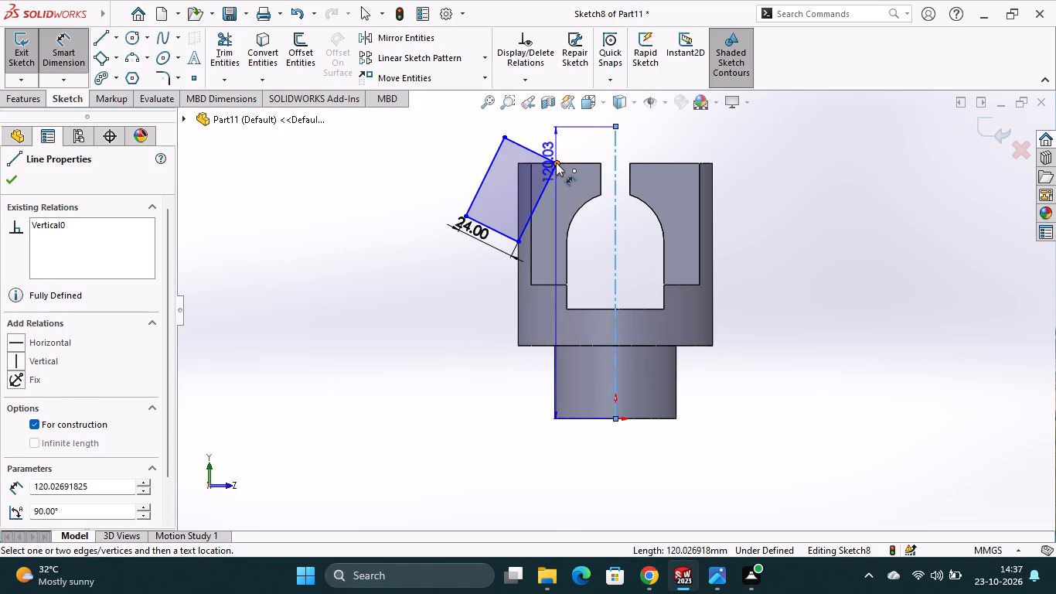
{"action": "left_click", "coordinate": [556, 162]}
{"action": "left_click", "coordinate": [567, 150]}
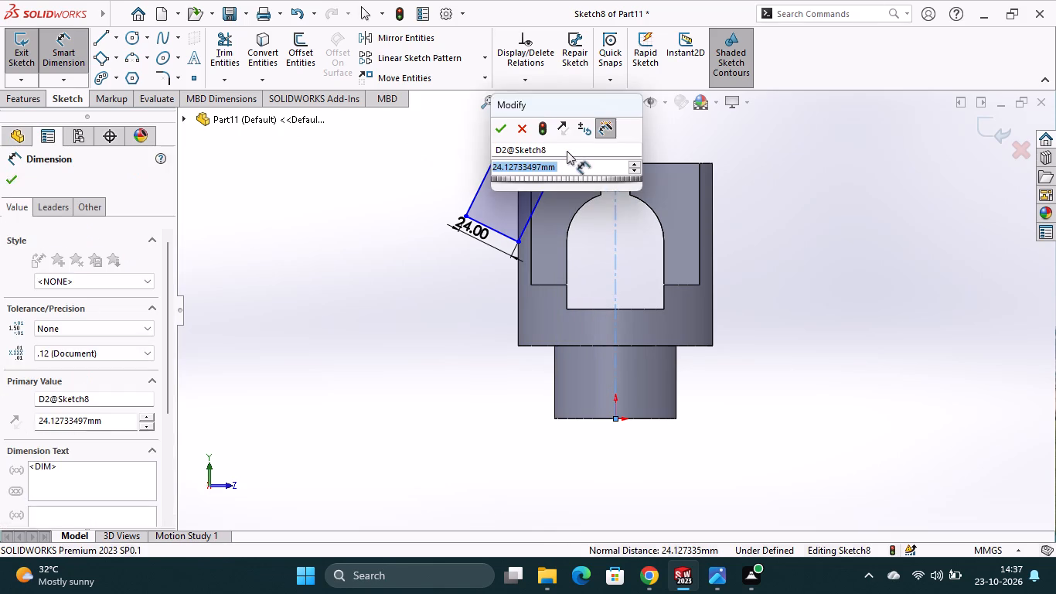
{"action": "type", "text": "20"}
{"action": "key", "text": "Return"}
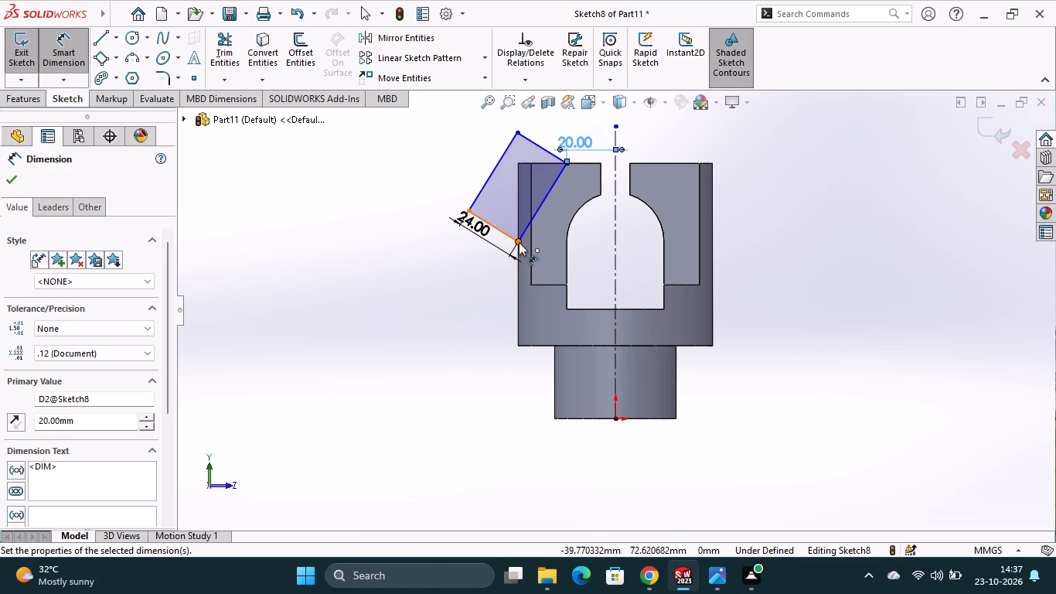
Dimension the vertical distance between the rectangle corners on the fork's top edge and outer side edge as 38 mm.
{"action": "left_click", "coordinate": [519, 242]}
{"action": "left_click", "coordinate": [567, 162]}
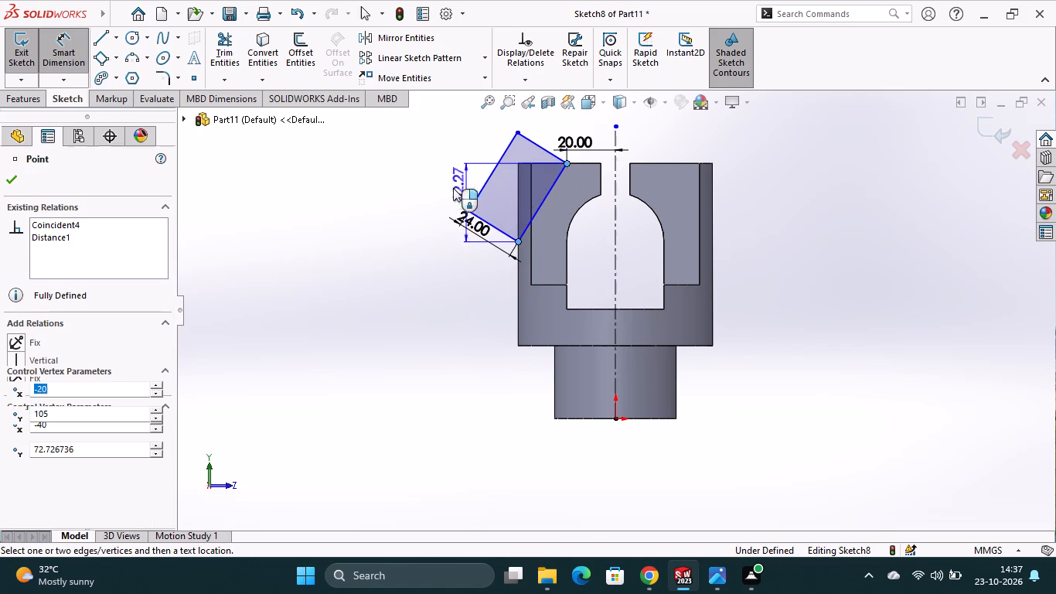
{"action": "left_click", "coordinate": [414, 218]}
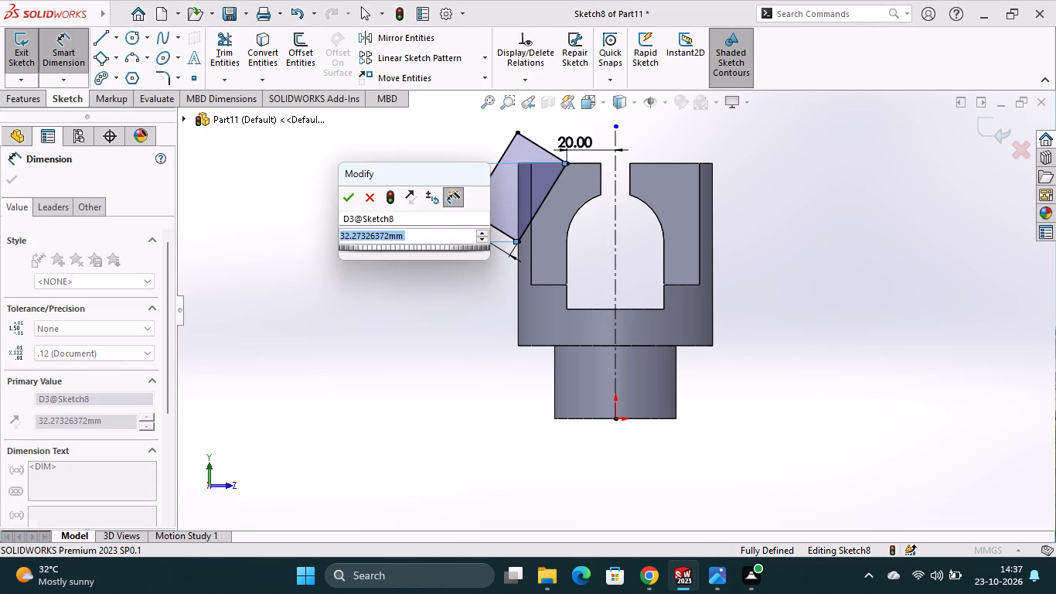
{"action": "type", "text": "38"}
{"action": "key", "text": "Return"}
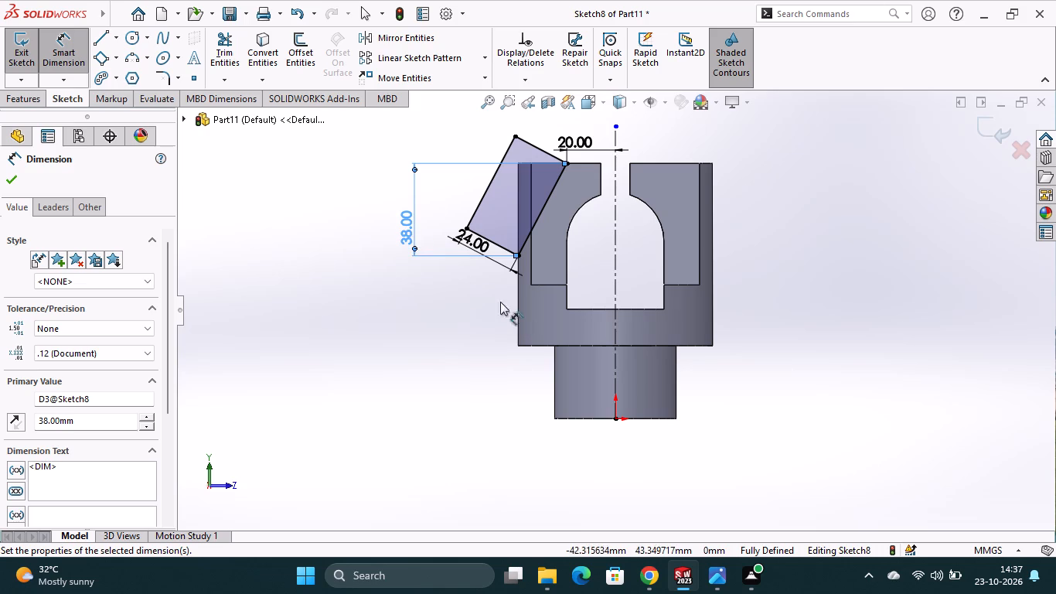
Set the vertical distance between those two rectangle corners to 35 mm.
{"action": "double_click", "coordinate": [408, 233]}
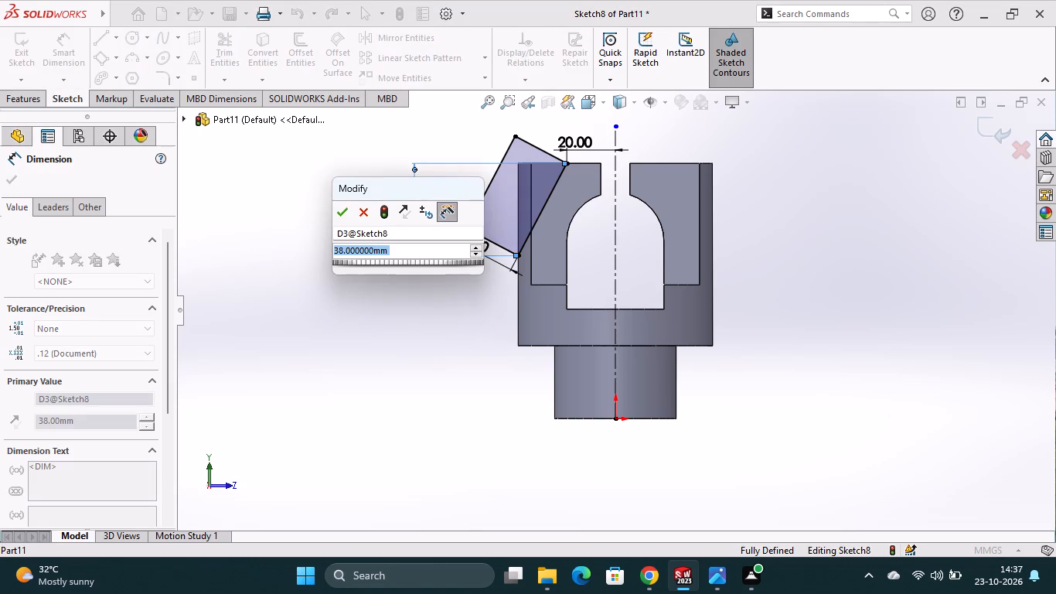
{"action": "type", "text": "35"}
{"action": "key", "text": "Return"}
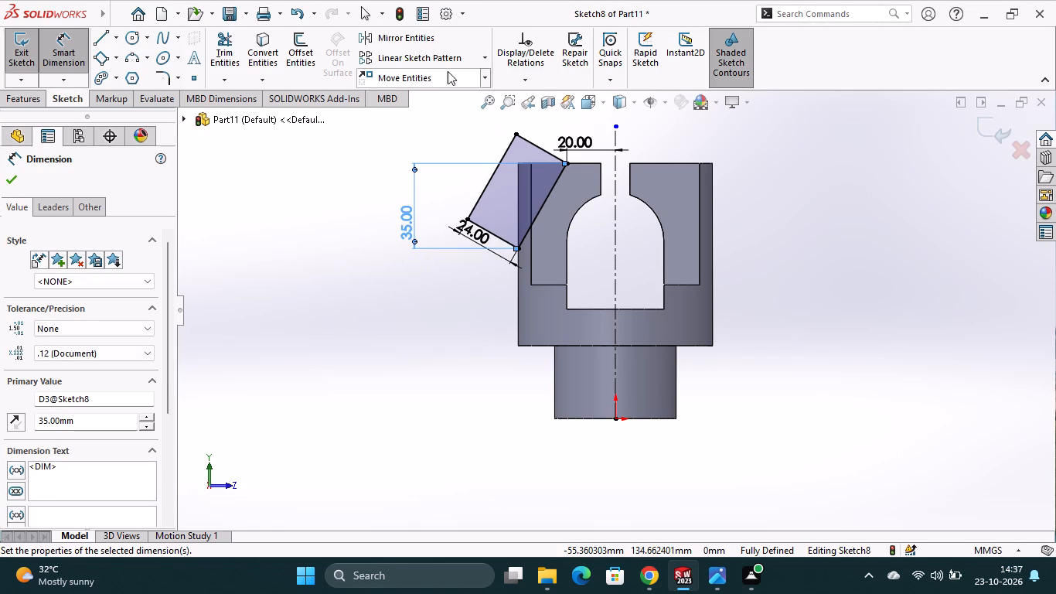
Mirror the tilted rectangle's four lines about the vertical centreline onto the opposite fork arm.
{"action": "left_click", "coordinate": [409, 39]}
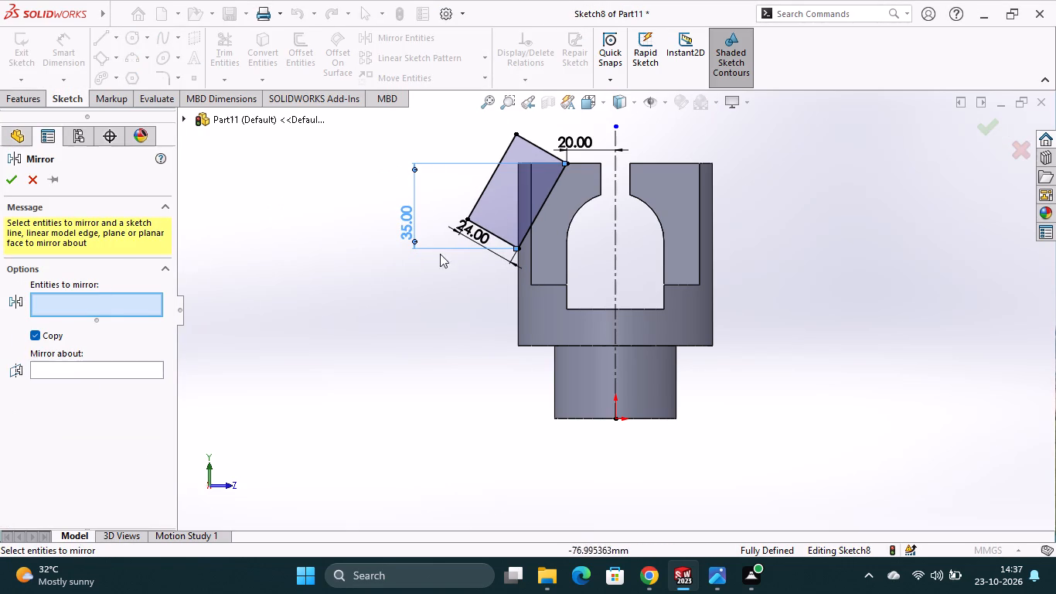
{"action": "left_click", "coordinate": [498, 240]}
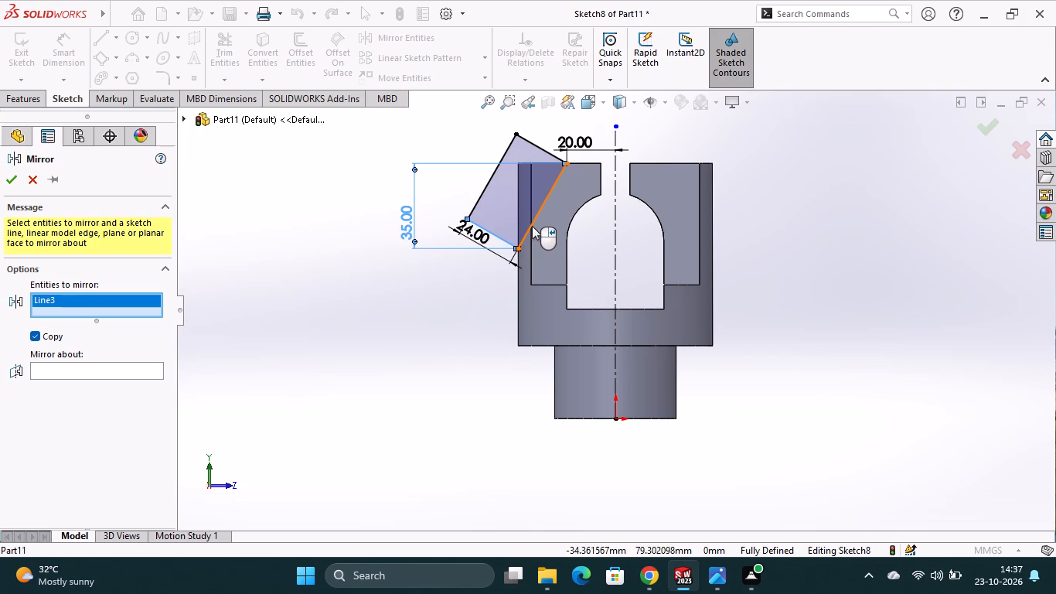
{"action": "left_click", "coordinate": [532, 226]}
{"action": "left_click", "coordinate": [532, 142]}
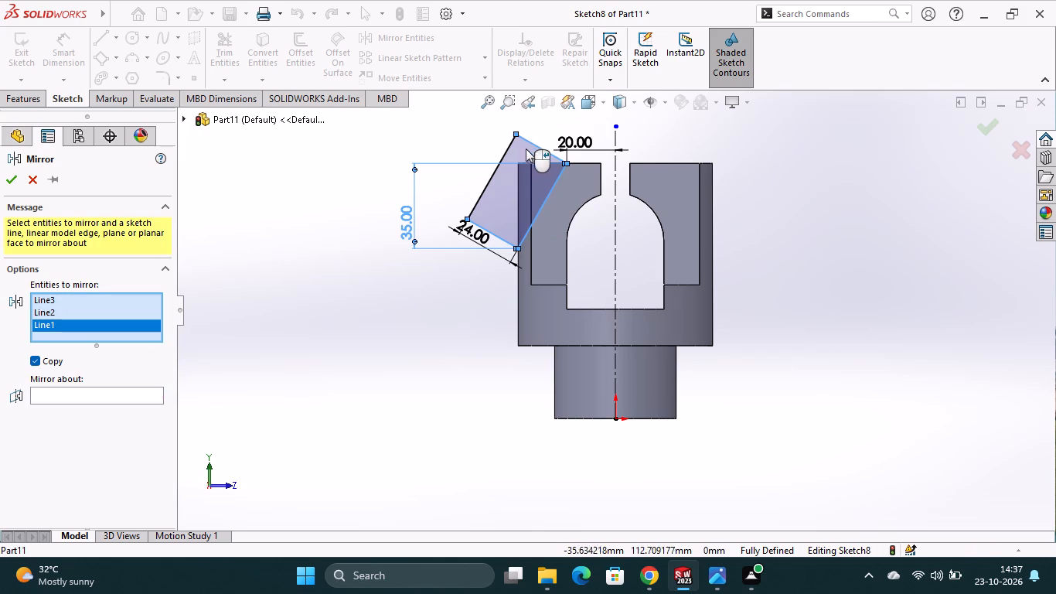
{"action": "left_click", "coordinate": [490, 183]}
{"action": "left_click", "coordinate": [153, 415]}
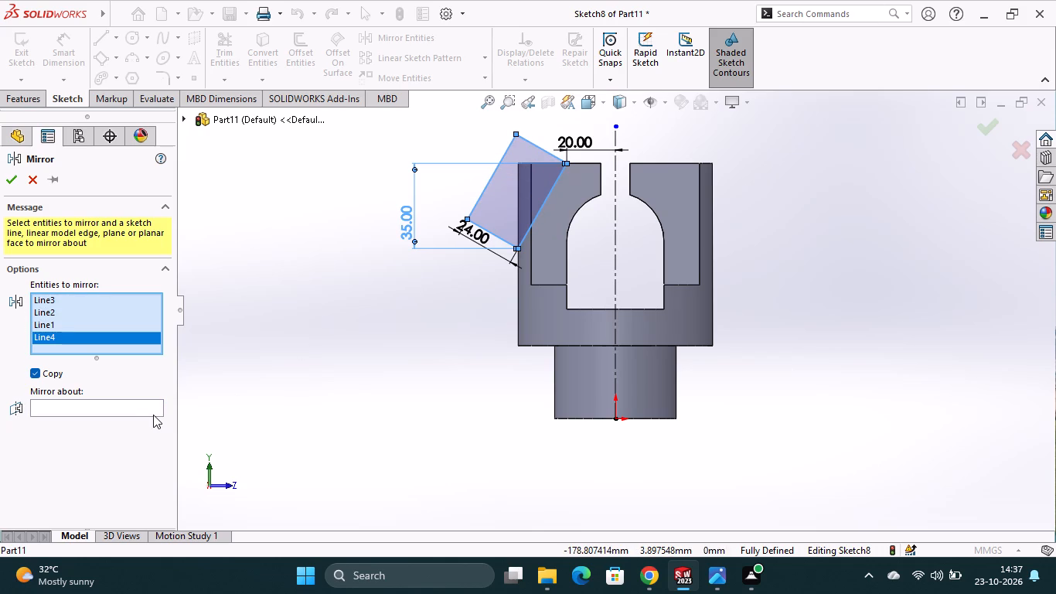
{"action": "left_click", "coordinate": [153, 414]}
{"action": "left_click", "coordinate": [153, 407]}
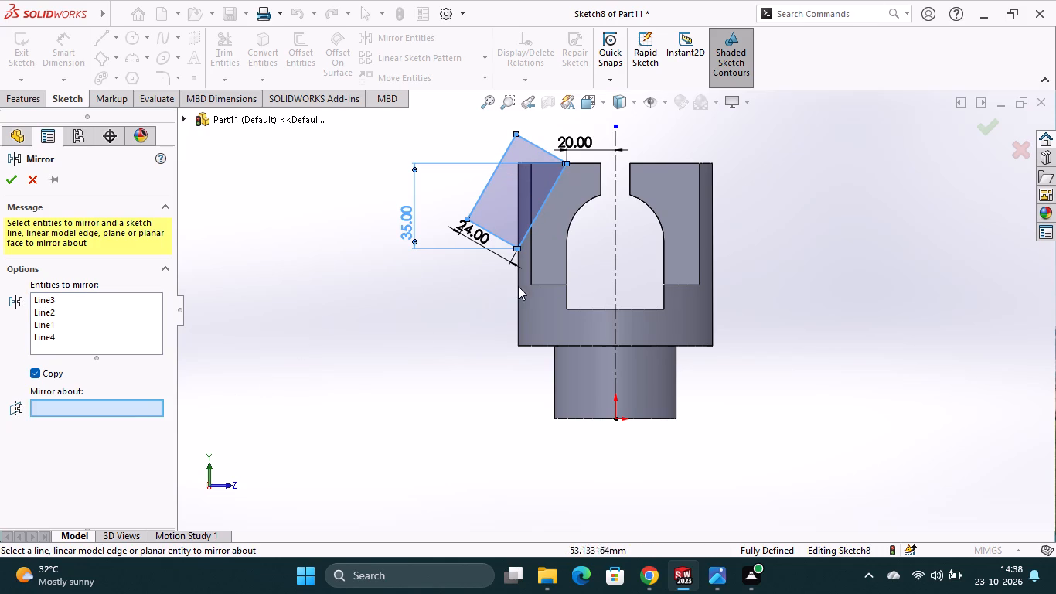
{"action": "left_click", "coordinate": [615, 251]}
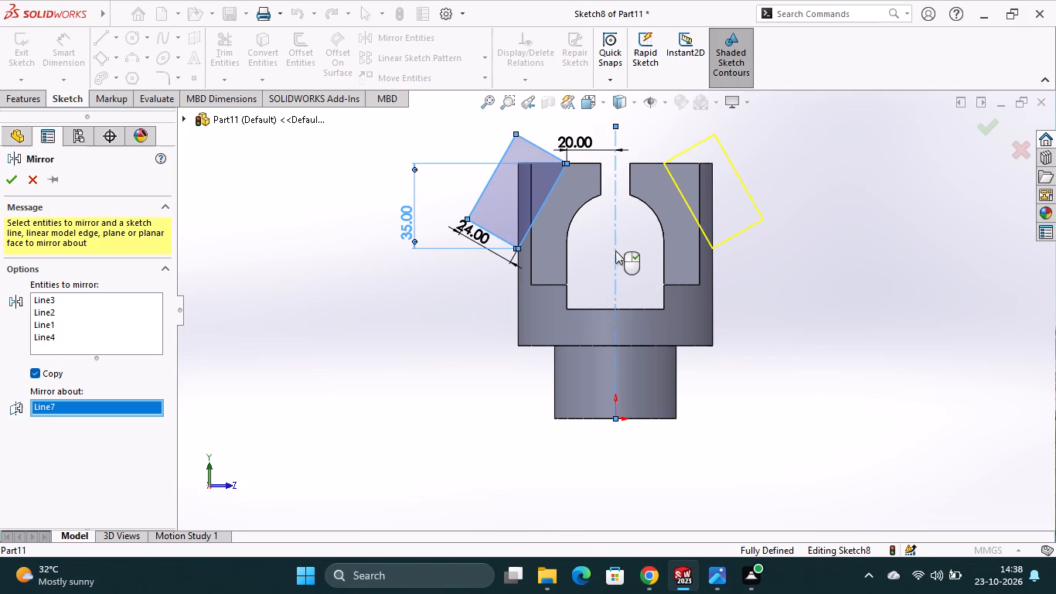
{"action": "left_click", "coordinate": [18, 183]}
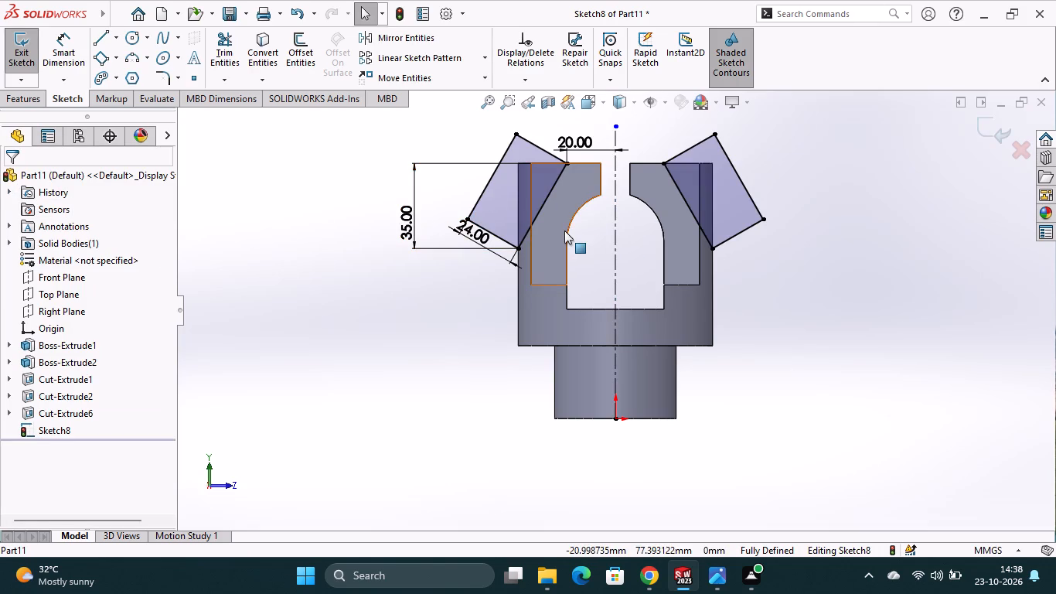
Cut-extrude both tilted rectangles with the Through All - Both end condition to bevel the fork arms' upper outer corners.
{"action": "left_click", "coordinate": [32, 100]}
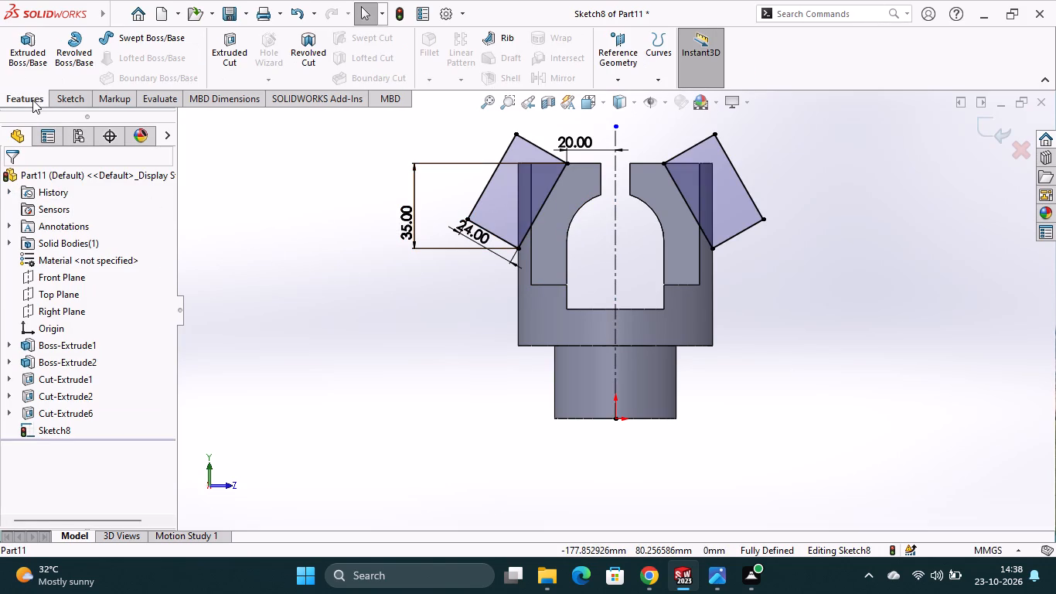
{"action": "left_click", "coordinate": [219, 63]}
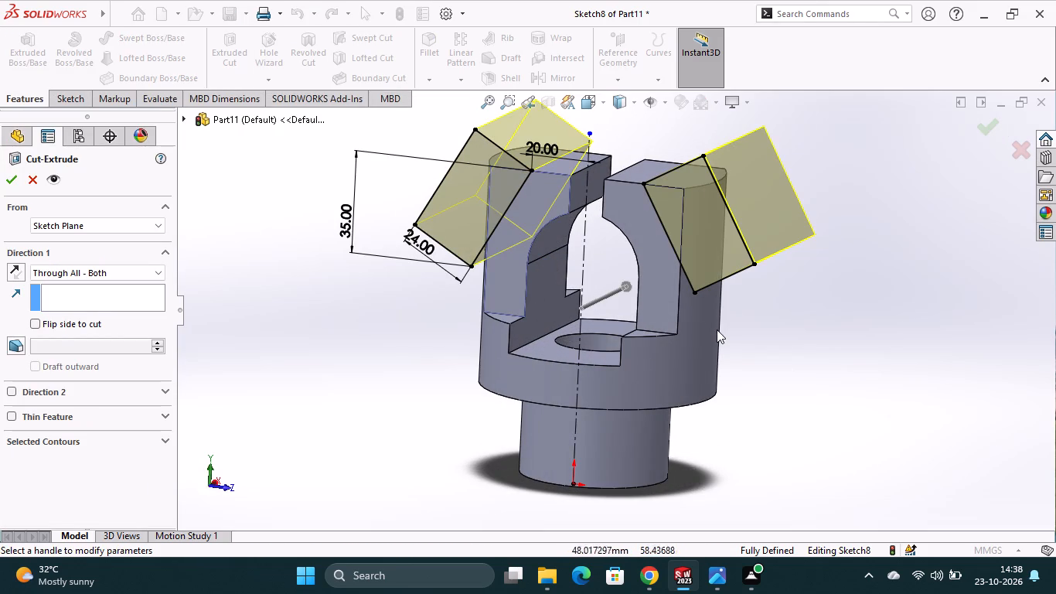
{"action": "middle_click_drag", "start_coordinate": [755, 333], "coordinate": [700, 373]}
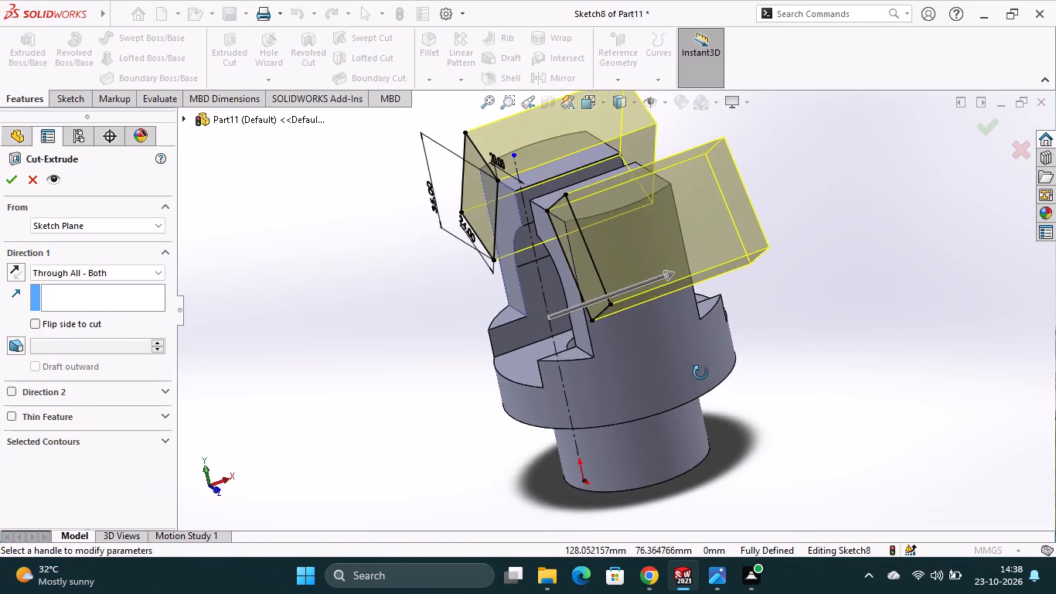
{"action": "middle_click_drag", "start_coordinate": [700, 373], "coordinate": [721, 406]}
{"action": "left_click", "coordinate": [92, 270]}
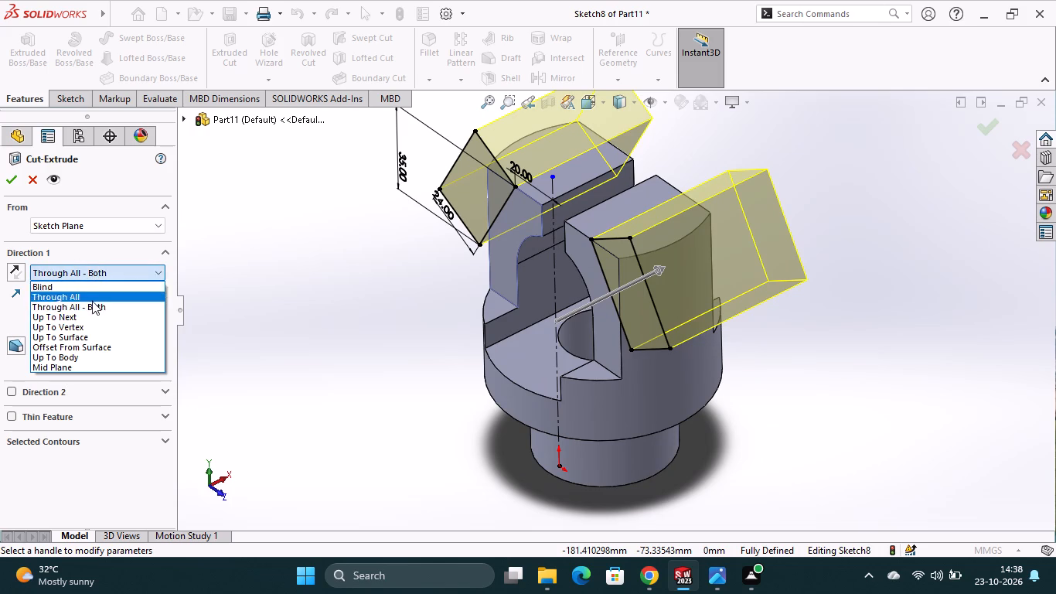
{"action": "left_click", "coordinate": [91, 306]}
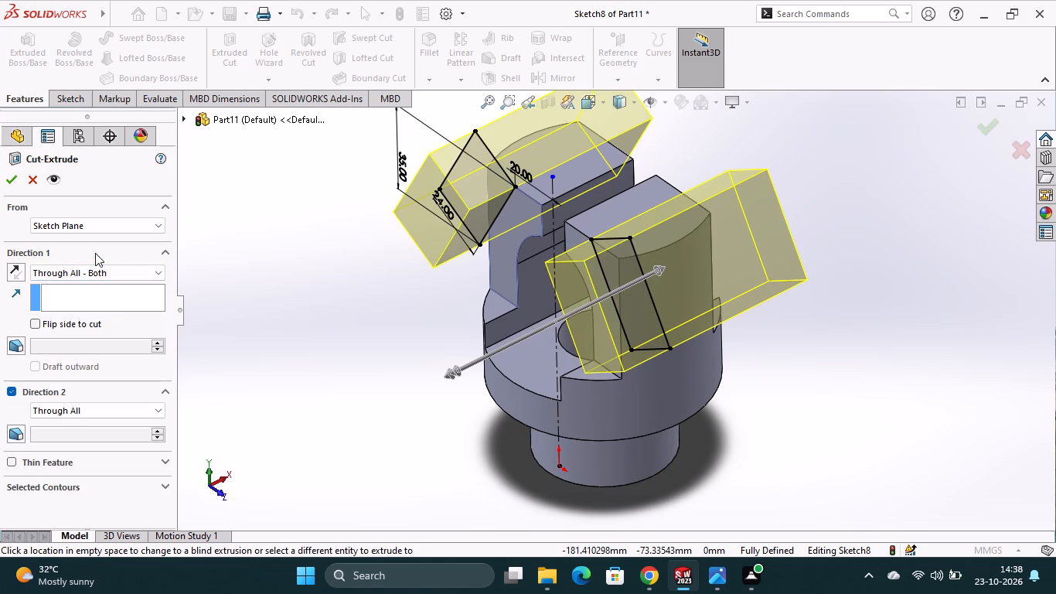
{"action": "left_click", "coordinate": [12, 174]}
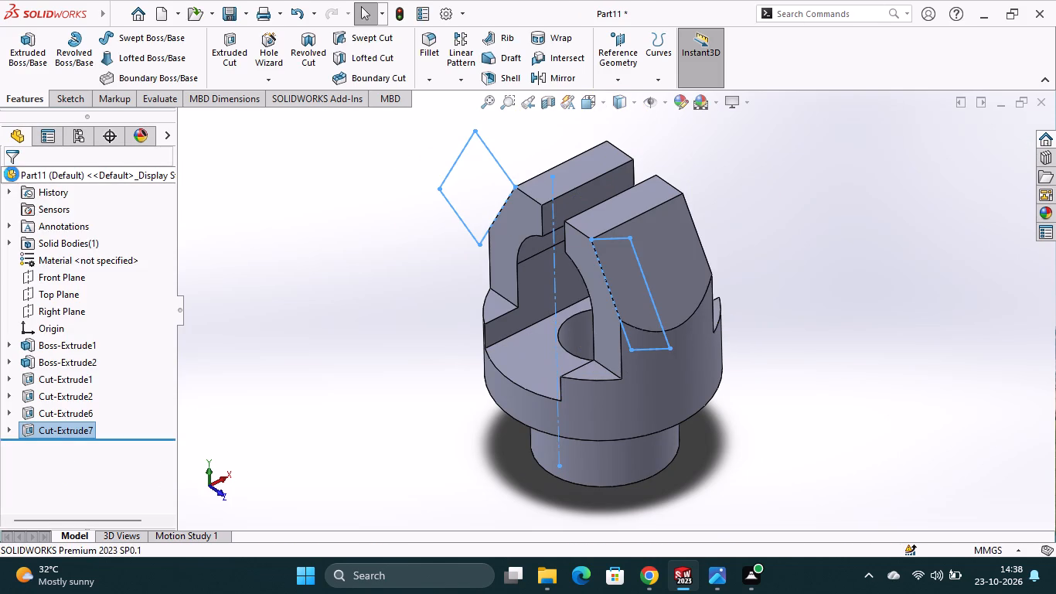
{"action": "left_click", "coordinate": [228, 353]}
Examine the bevelled fork arms, the arch opening and the underside of the part from several sides.
{"action": "middle_click_drag", "start_coordinate": [399, 391], "coordinate": [423, 391]}
{"action": "scroll", "coordinate": [630, 414], "scroll_direction": "up", "scroll_amount": 2}
{"action": "middle_click_drag", "start_coordinate": [676, 391], "coordinate": [652, 319]}
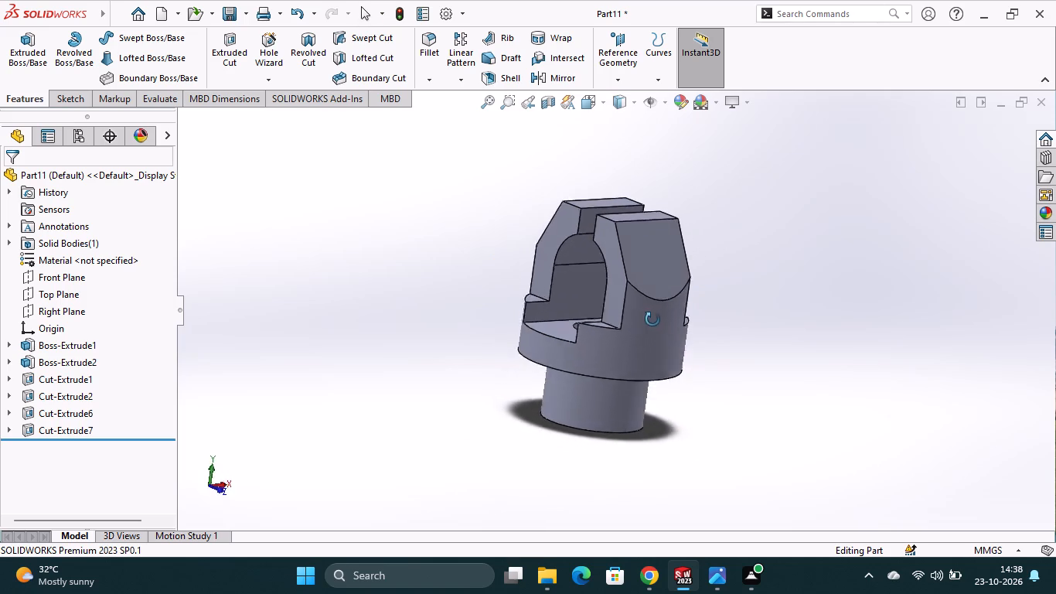
{"action": "middle_click_drag", "start_coordinate": [652, 319], "coordinate": [573, 294]}
{"action": "middle_click_drag", "start_coordinate": [696, 401], "coordinate": [625, 429]}
{"action": "scroll", "coordinate": [625, 417], "scroll_direction": "up", "scroll_amount": 1}
{"action": "scroll", "coordinate": [618, 321], "scroll_direction": "down", "scroll_amount": 3}
{"action": "middle_click_drag", "start_coordinate": [741, 373], "coordinate": [768, 326]}
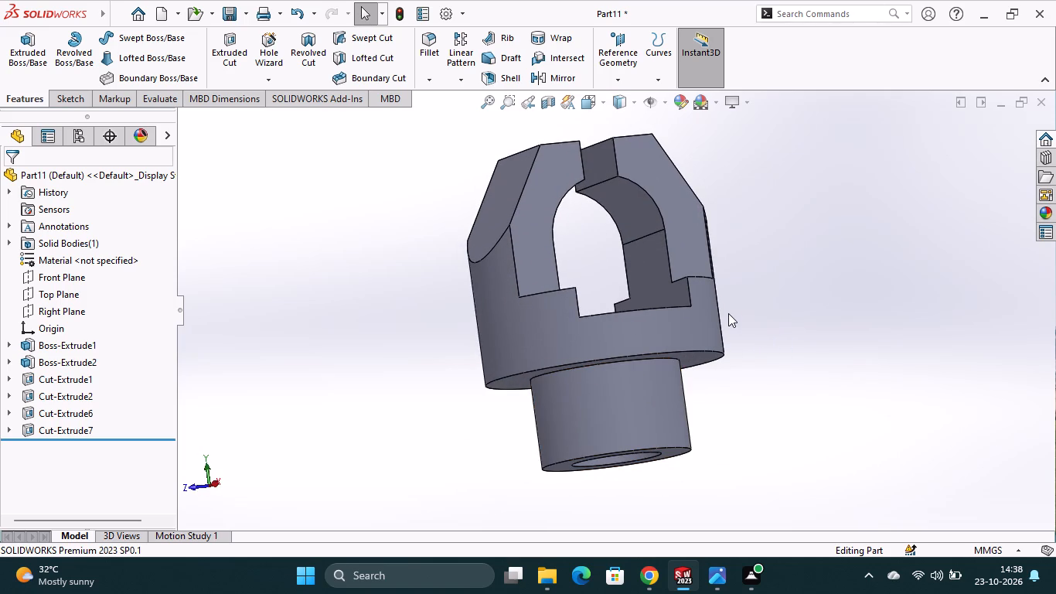
{"action": "scroll", "coordinate": [740, 312], "scroll_direction": "up", "scroll_amount": 1}
{"action": "middle_click_drag", "start_coordinate": [740, 312], "coordinate": [733, 309]}
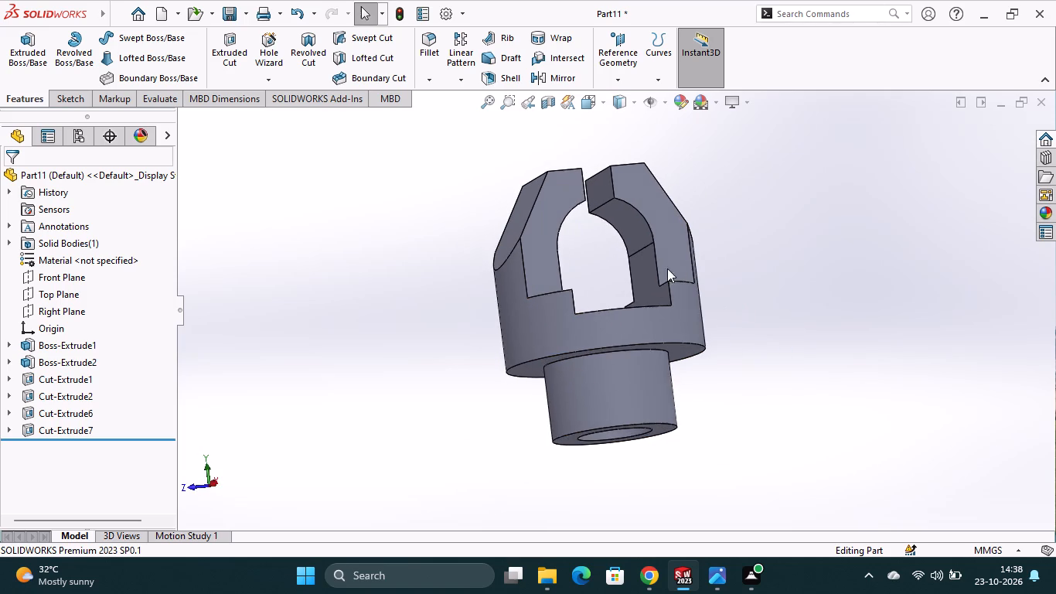
Chamfer the +Z fork arm's top edge on its +X flat side with a 1 mm distance at 45 degrees.
{"action": "scroll", "coordinate": [624, 208], "scroll_direction": "down", "scroll_amount": 5}
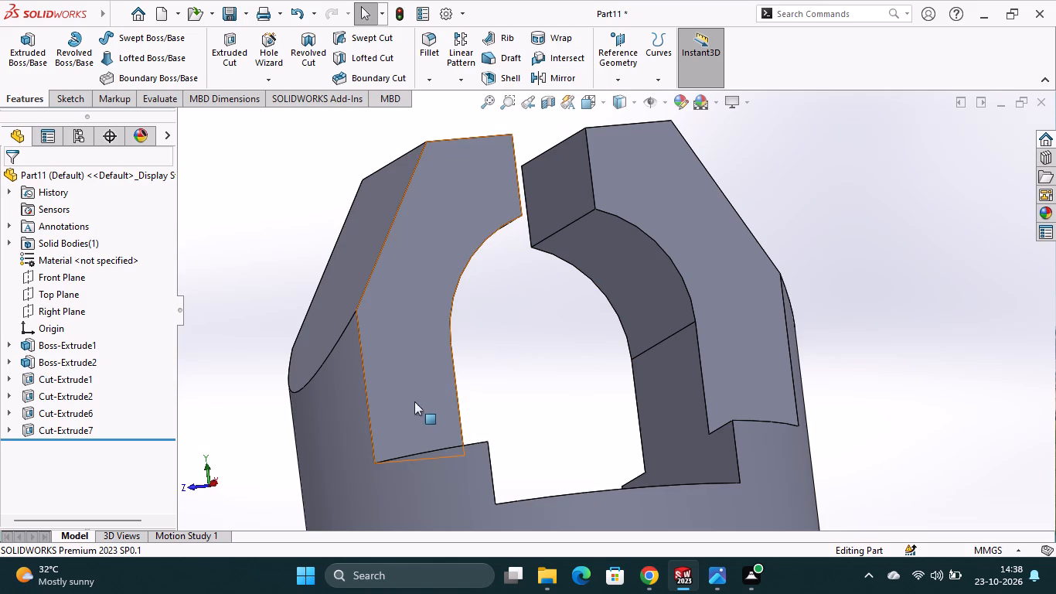
{"action": "left_click", "coordinate": [436, 82]}
{"action": "left_click", "coordinate": [432, 119]}
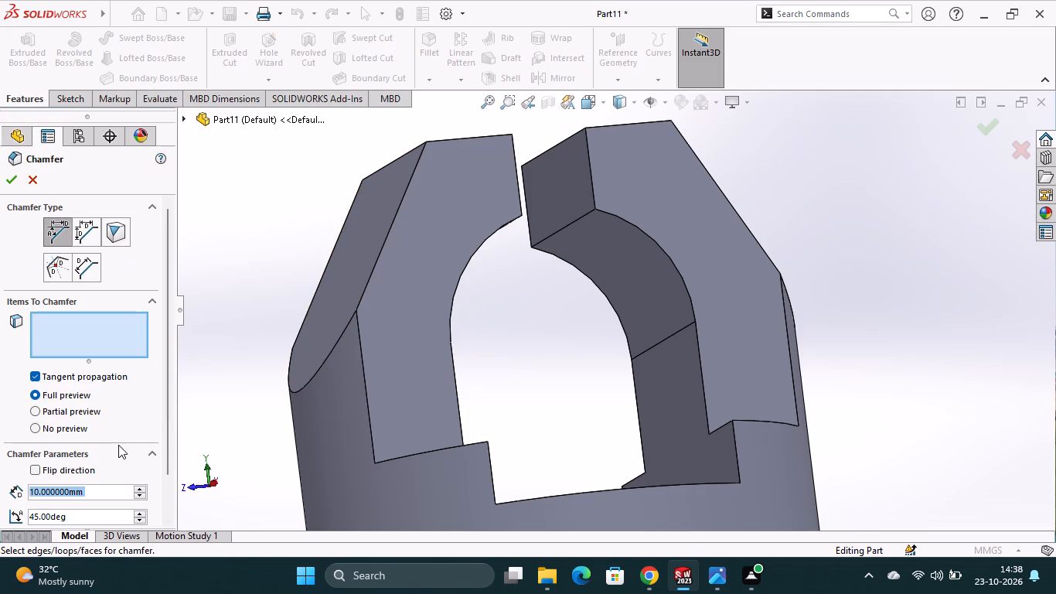
{"action": "key", "text": "1"}
{"action": "key", "text": "Return"}
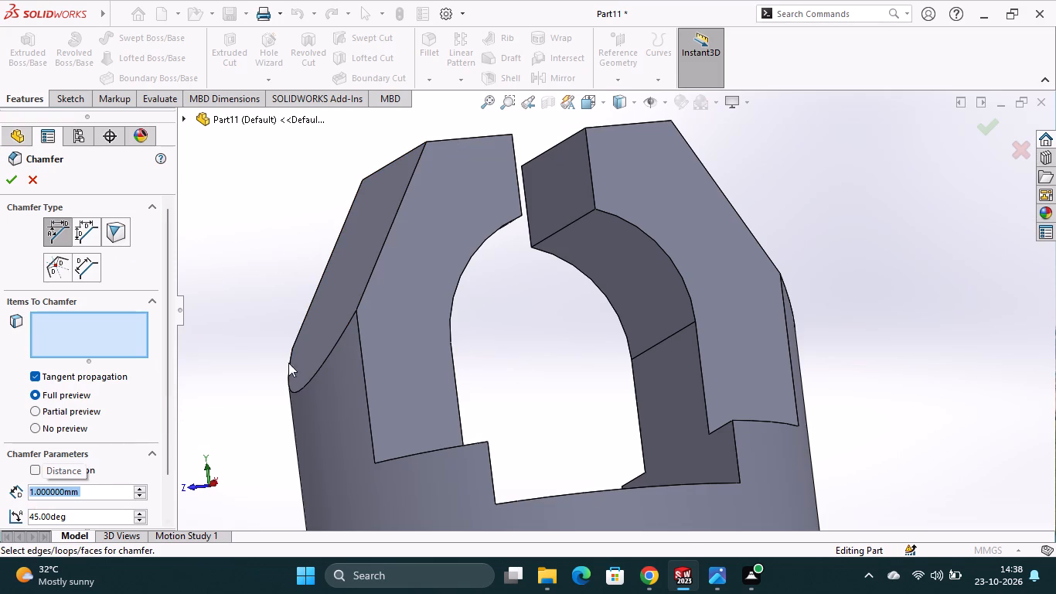
{"action": "left_click", "coordinate": [463, 138]}
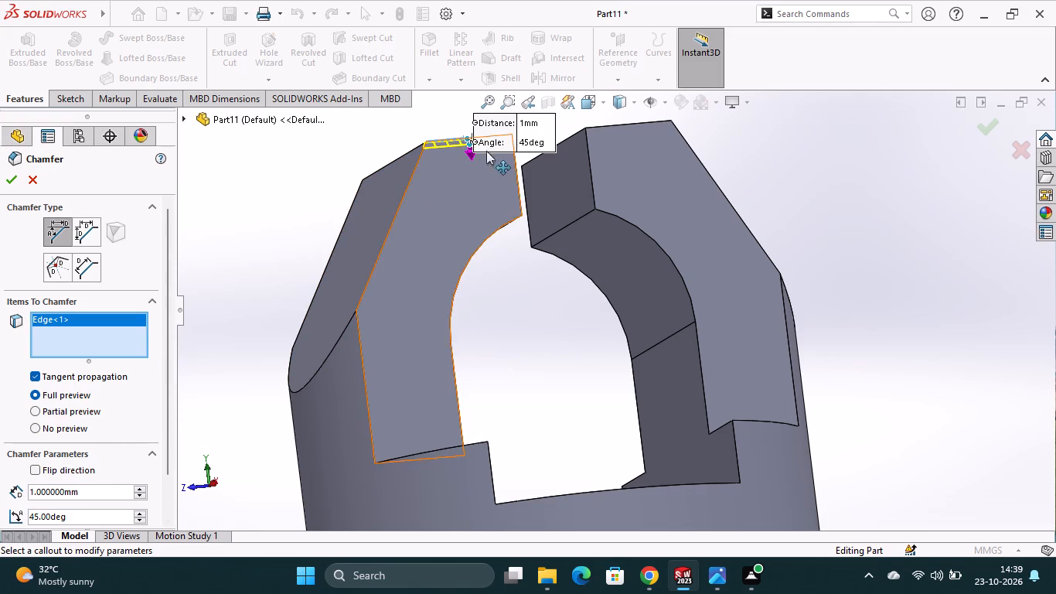
{"action": "middle_click_drag", "start_coordinate": [550, 290], "coordinate": [560, 367]}
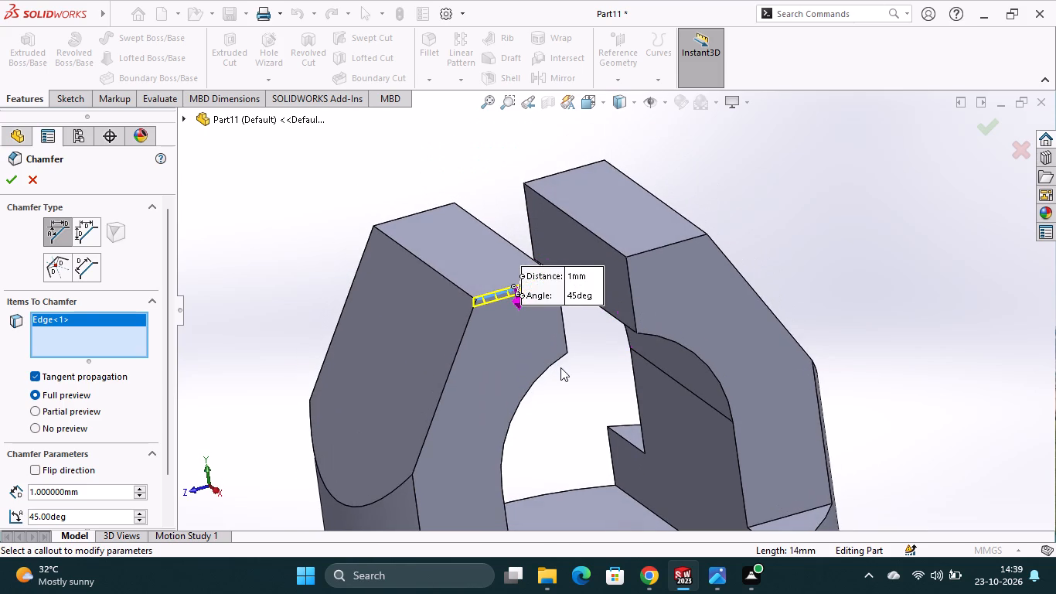
{"action": "left_click", "coordinate": [9, 177]}
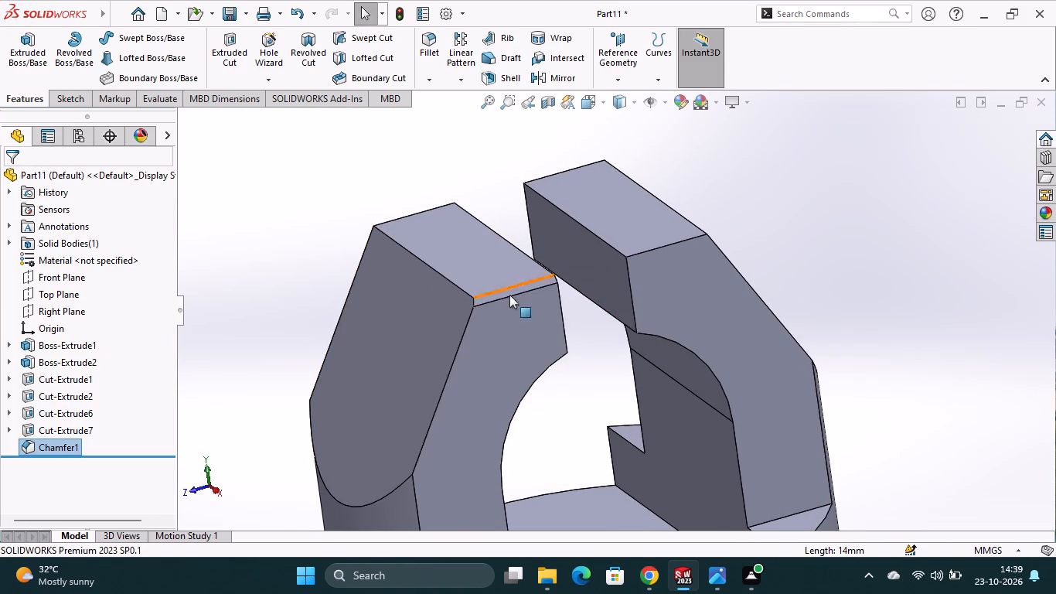
Start a 1 mm, 45-degree chamfer on both arms' +X flat faces, the +Z arm's bevelled face and the slot floor's -X arc edge.
{"action": "scroll", "coordinate": [533, 299], "scroll_direction": "up", "scroll_amount": 2}
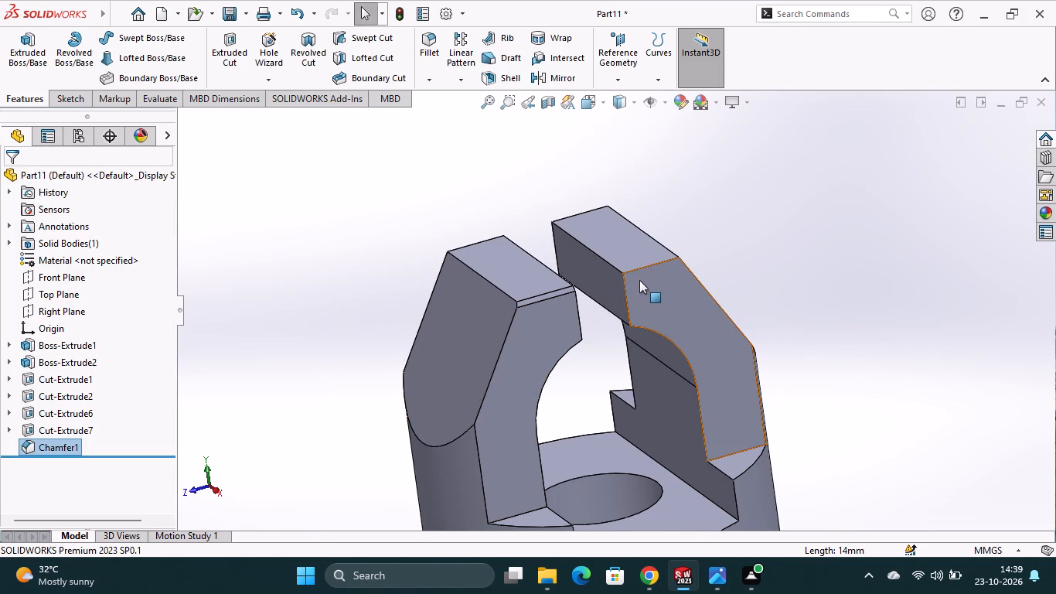
{"action": "left_click", "coordinate": [646, 265]}
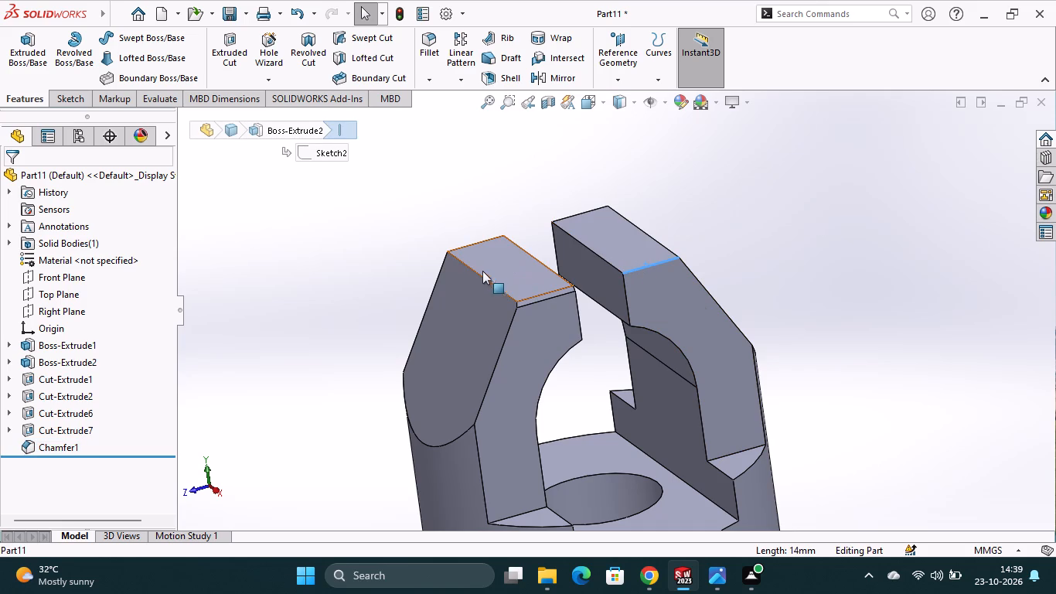
{"action": "left_click", "coordinate": [480, 275]}
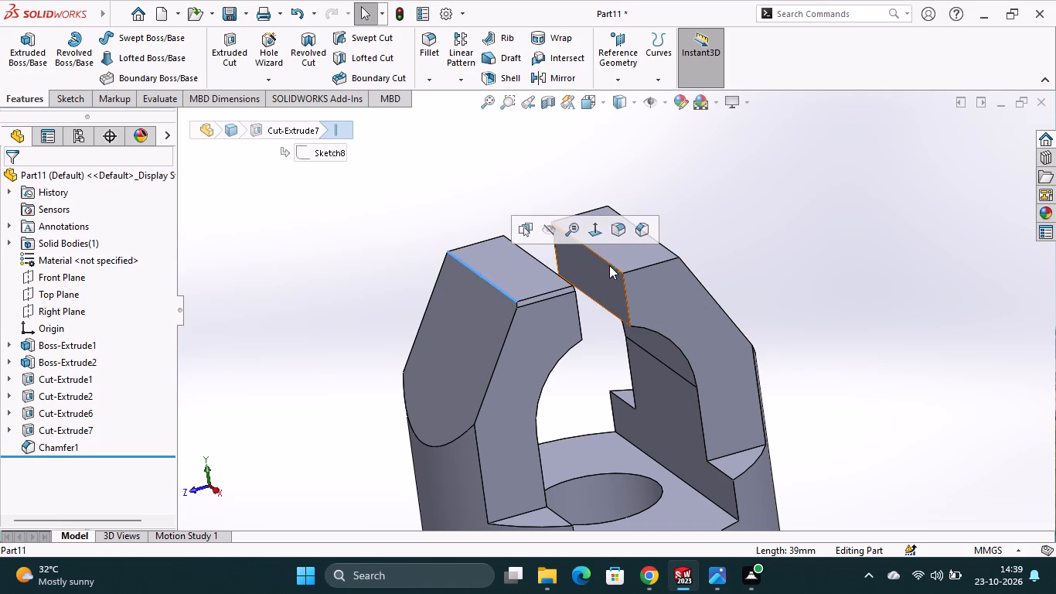
{"action": "left_click", "coordinate": [608, 236]}
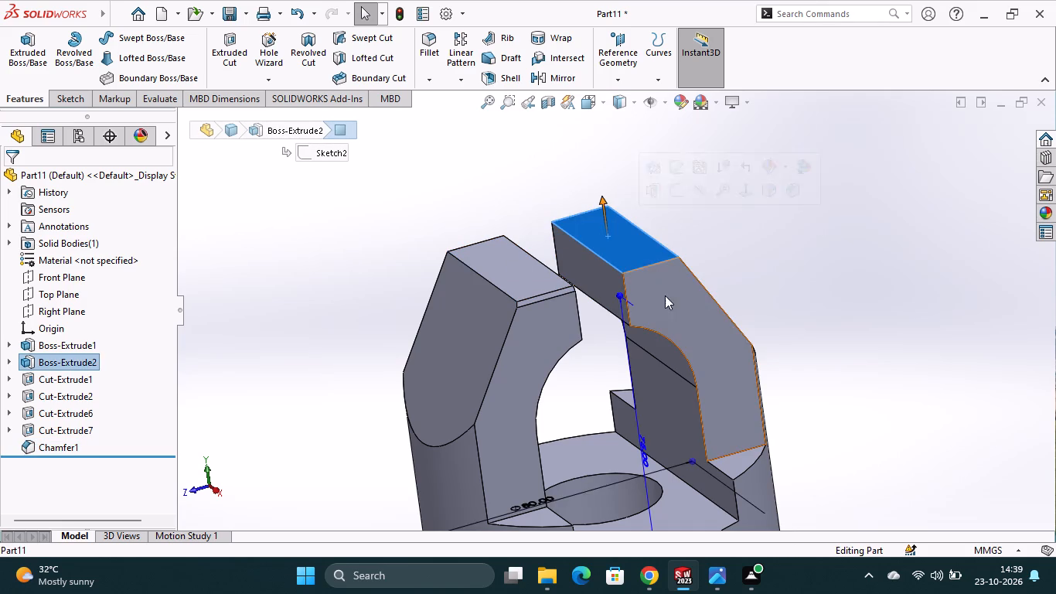
{"action": "left_click", "coordinate": [667, 301]}
{"action": "left_click", "coordinate": [432, 79]}
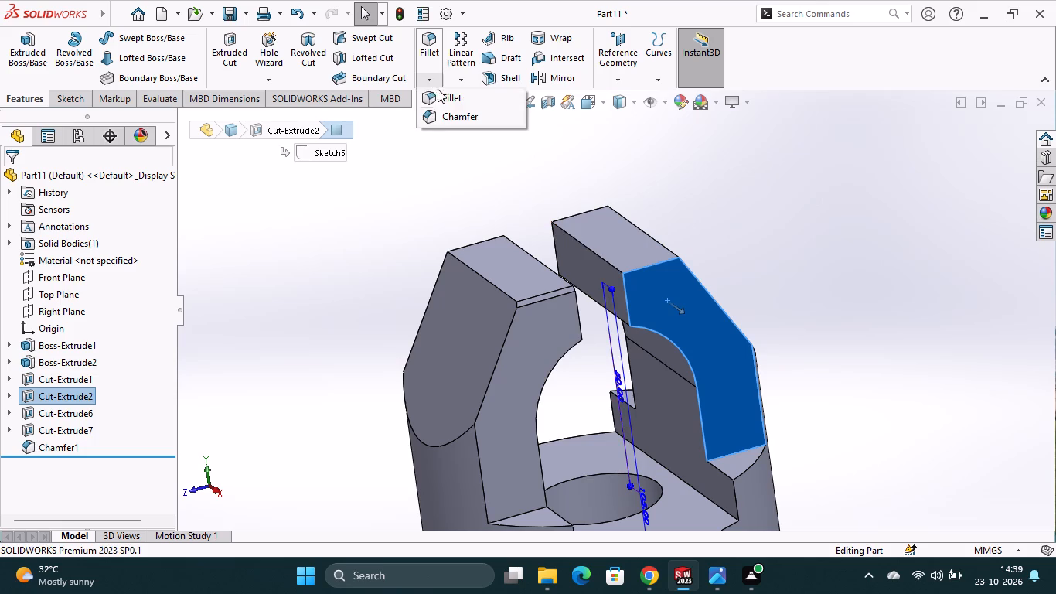
{"action": "left_click", "coordinate": [440, 117]}
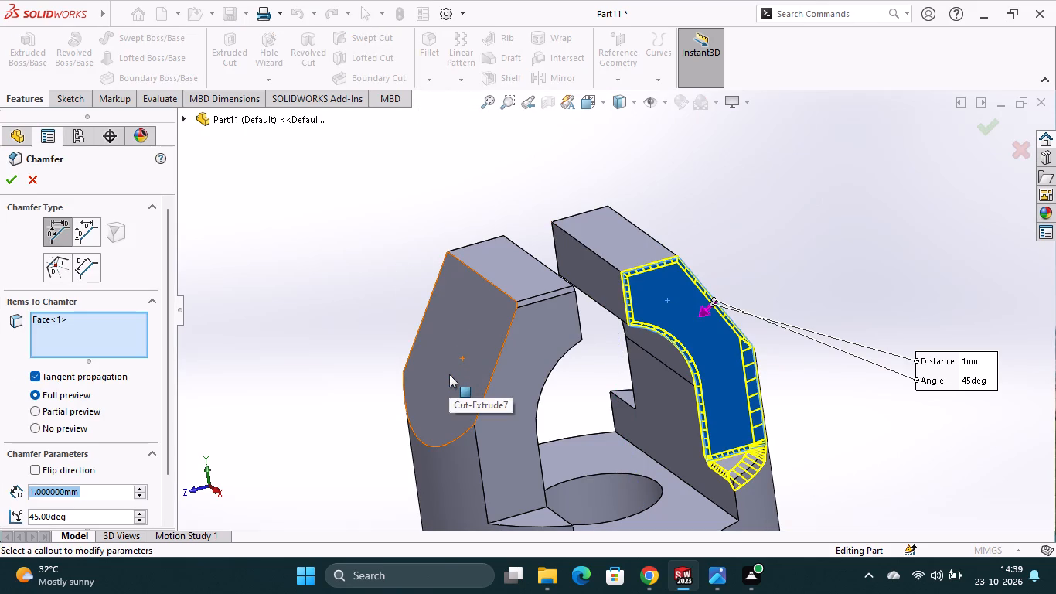
{"action": "left_click", "coordinate": [514, 449]}
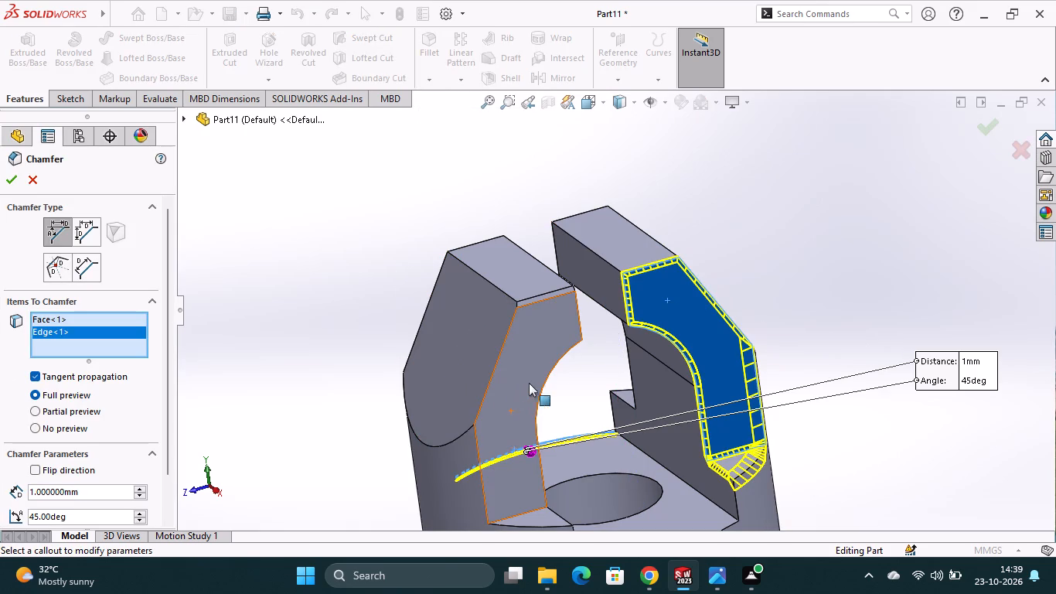
{"action": "left_click", "coordinate": [462, 381]}
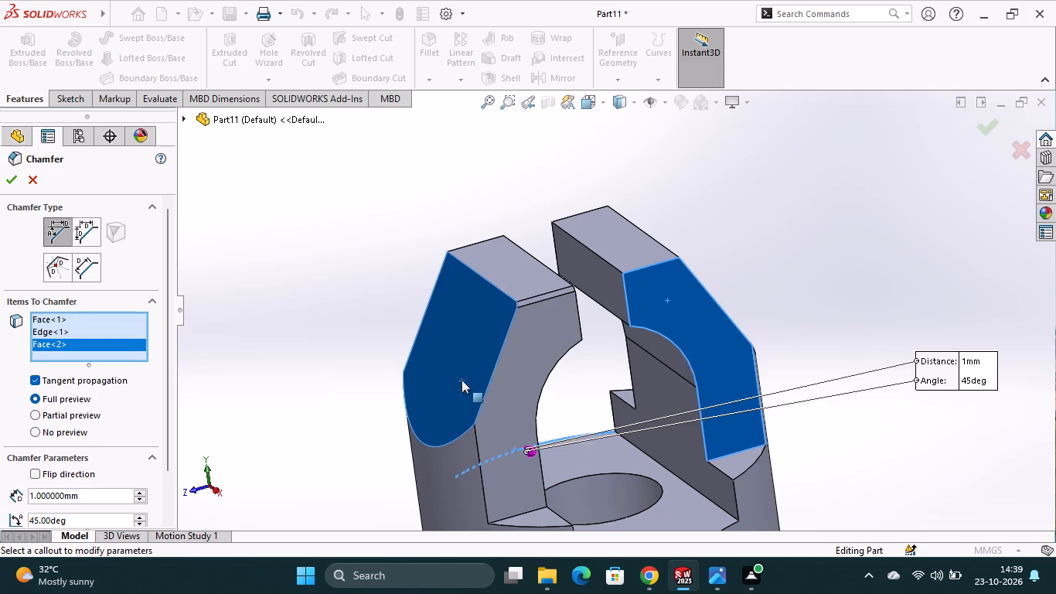
{"action": "left_click", "coordinate": [477, 190]}
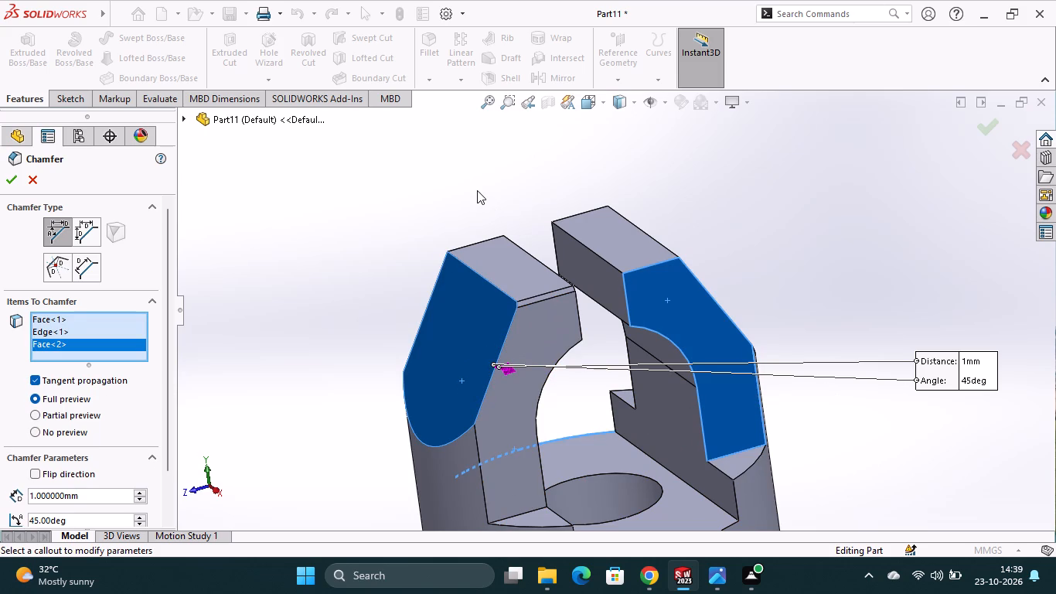
{"action": "left_click", "coordinate": [533, 353]}
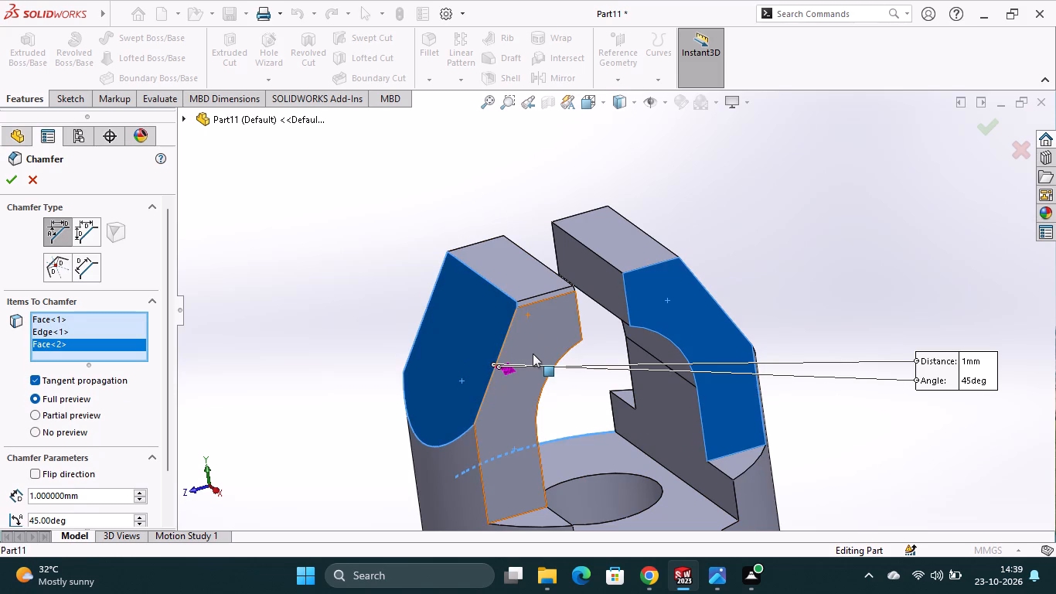
Add the remaining top edges and the slot-facing edges of both fork-arm tips to the 1 mm chamfer selection.
{"action": "left_click", "coordinate": [505, 258]}
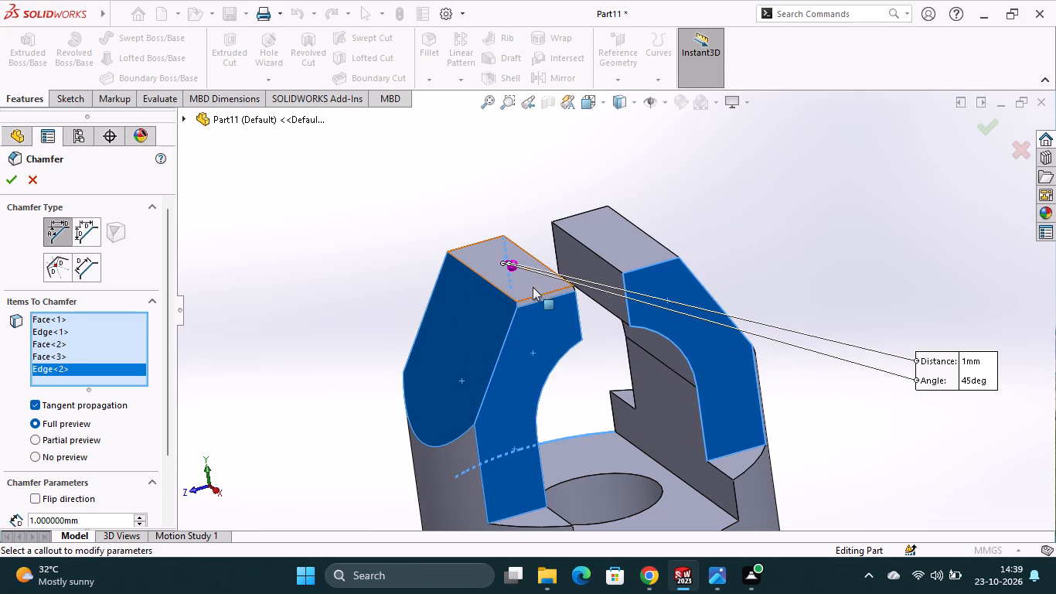
{"action": "left_click", "coordinate": [575, 239]}
{"action": "left_click", "coordinate": [575, 215]}
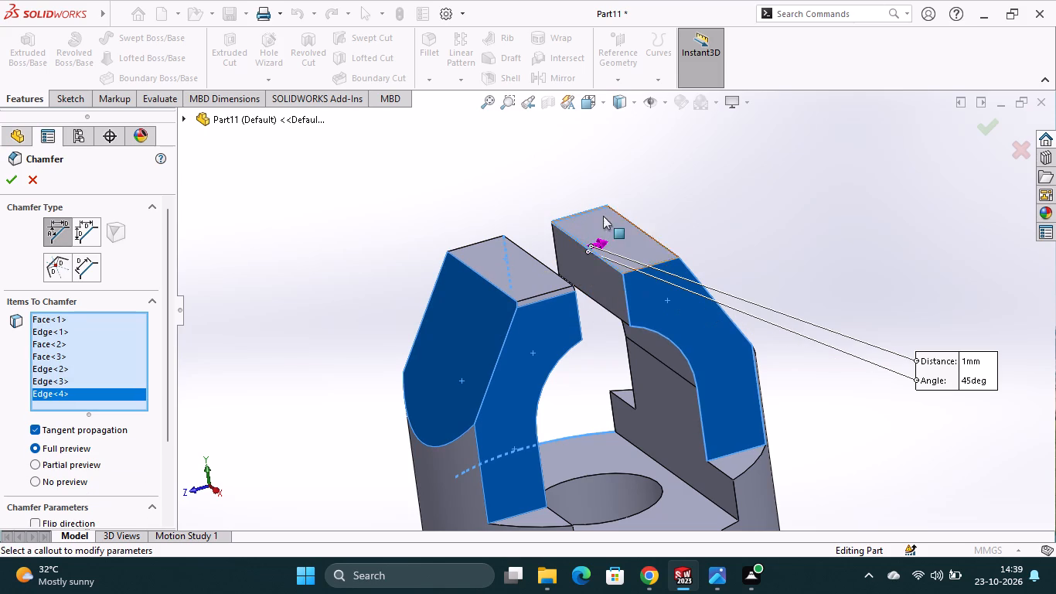
{"action": "left_click", "coordinate": [649, 234]}
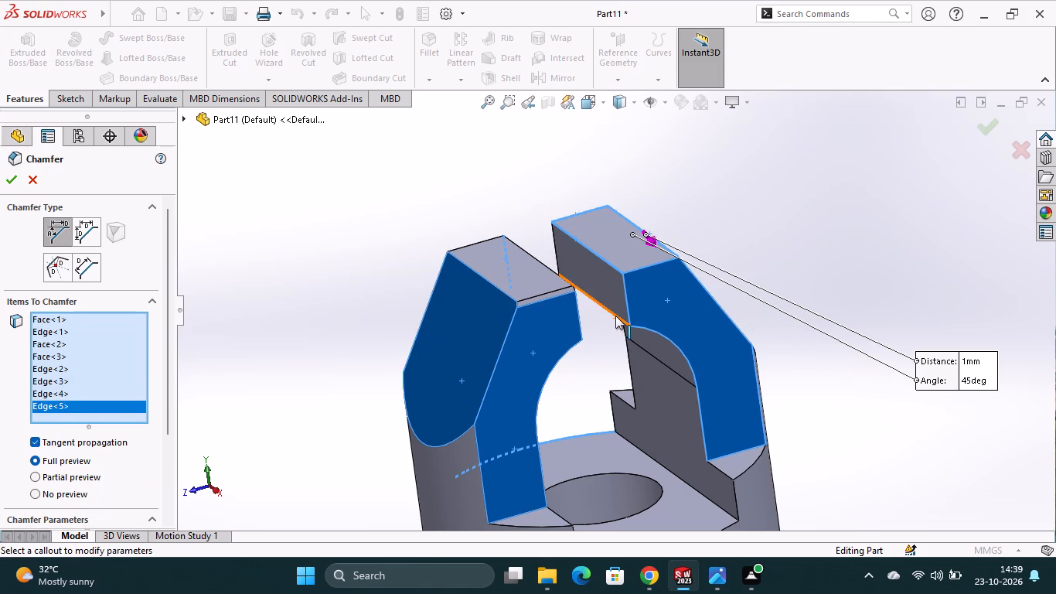
{"action": "left_click", "coordinate": [615, 316]}
{"action": "left_click", "coordinate": [556, 254]}
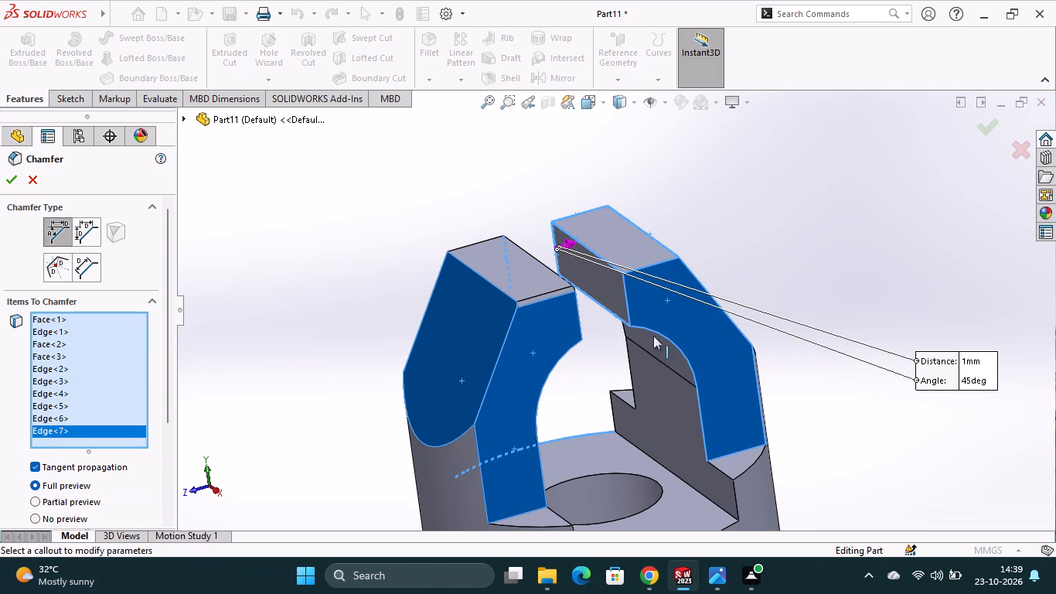
{"action": "middle_click_drag", "start_coordinate": [588, 404], "coordinate": [552, 414]}
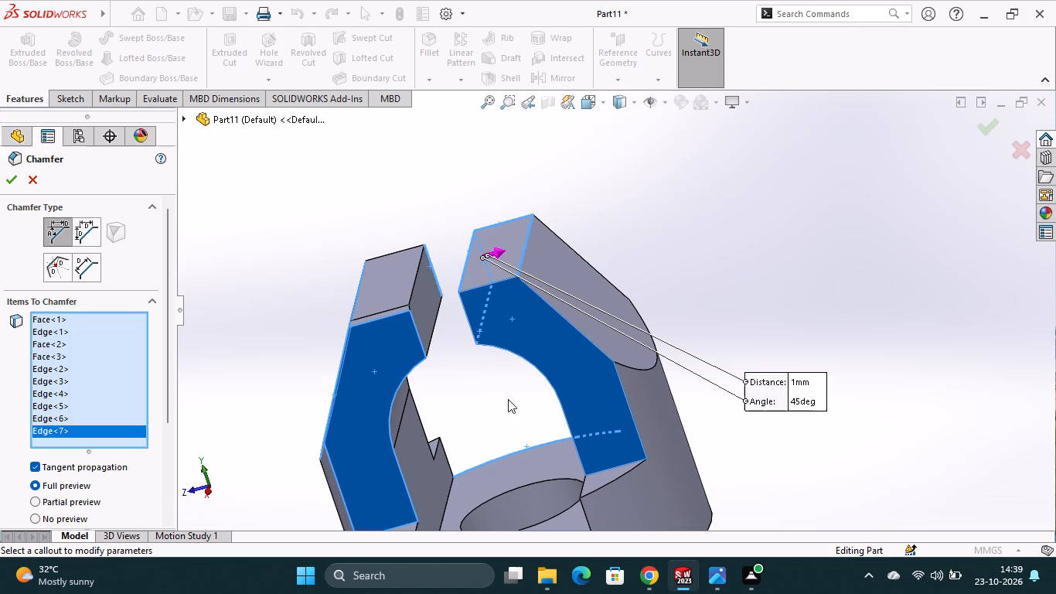
{"action": "left_click", "coordinate": [431, 333]}
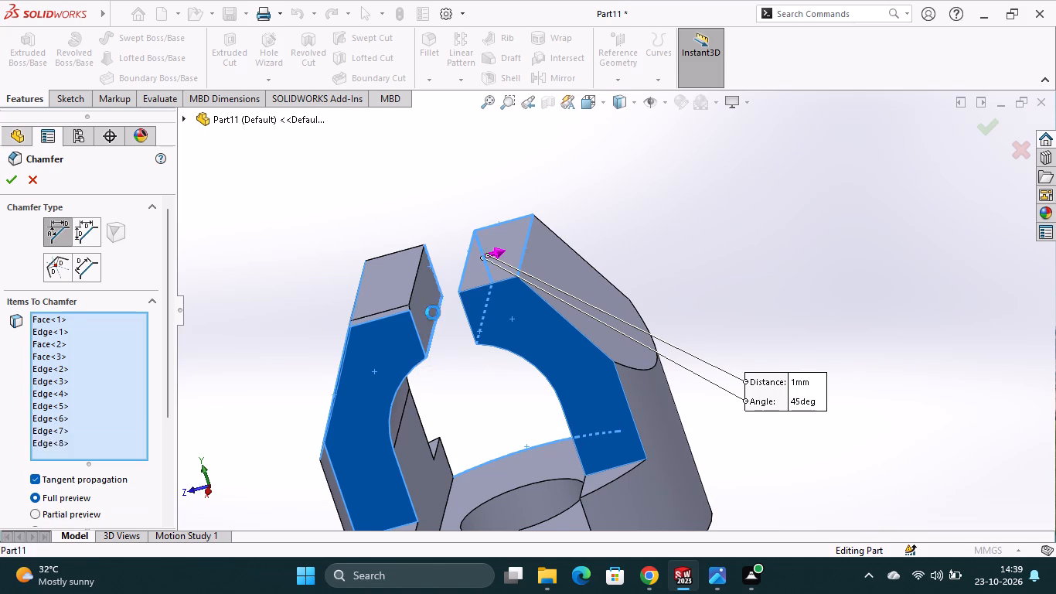
{"action": "left_click", "coordinate": [416, 280]}
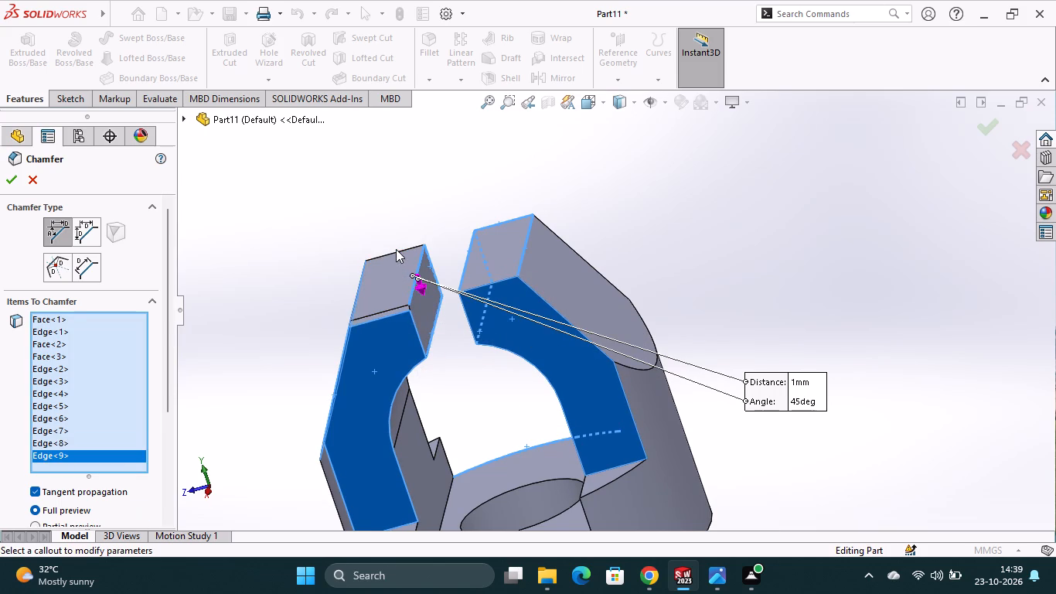
{"action": "left_click", "coordinate": [396, 252]}
Add the +X side's shoulder edges, vertical step edges and slot-floor arc edge to the chamfer selection.
{"action": "middle_click_drag", "start_coordinate": [496, 406], "coordinate": [550, 368]}
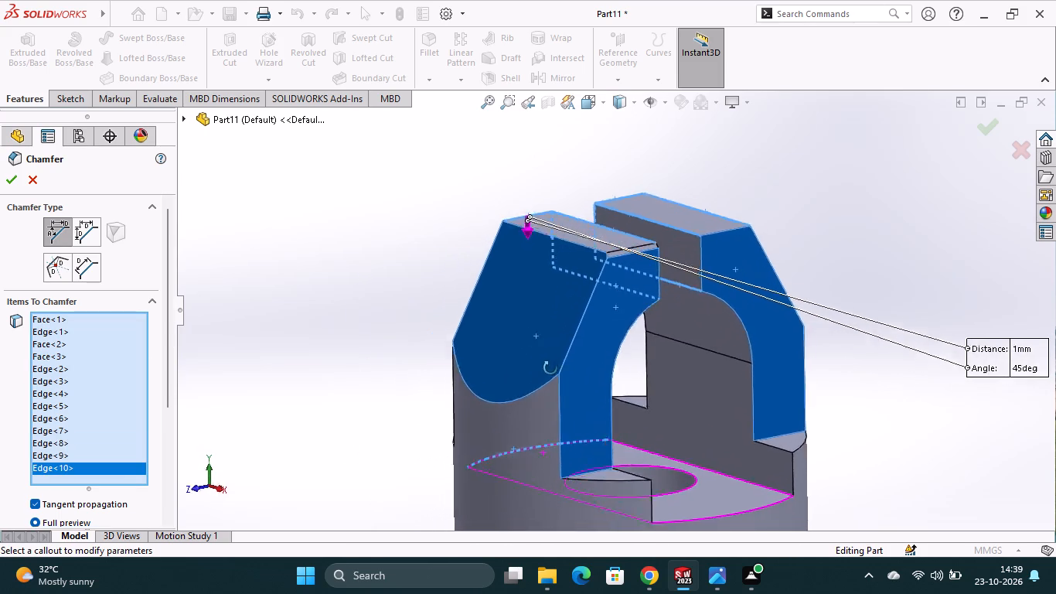
{"action": "middle_click_drag", "start_coordinate": [550, 368], "coordinate": [556, 355]}
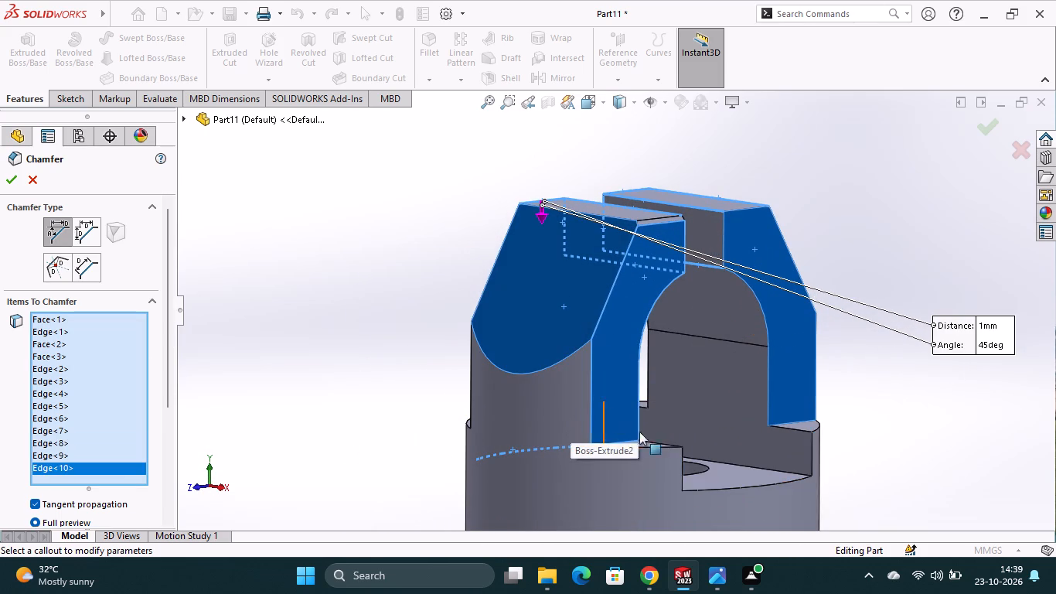
{"action": "left_click", "coordinate": [663, 449]}
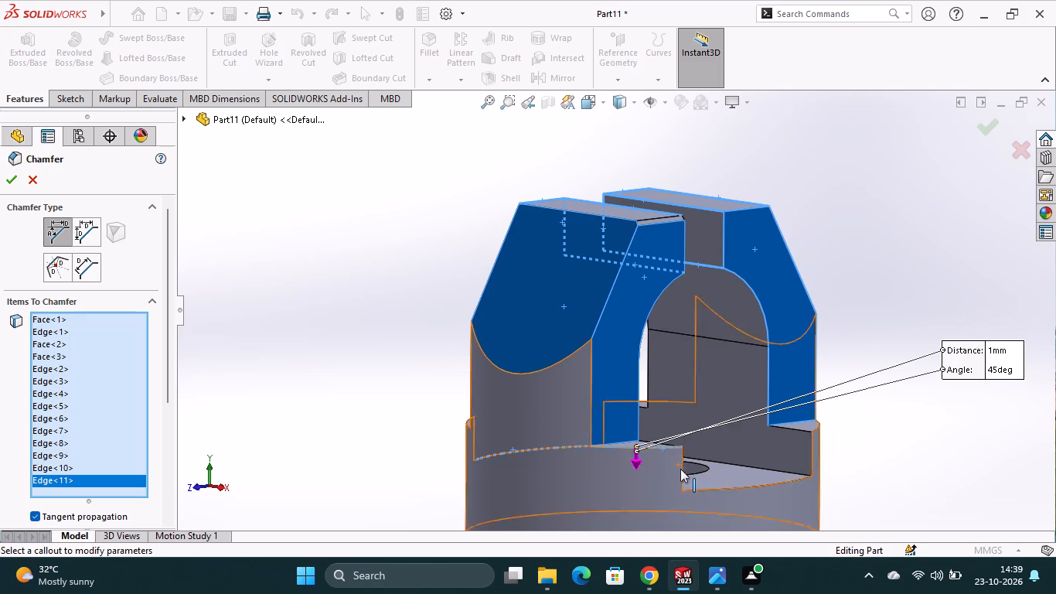
{"action": "left_click", "coordinate": [680, 472]}
{"action": "left_click", "coordinate": [812, 458]}
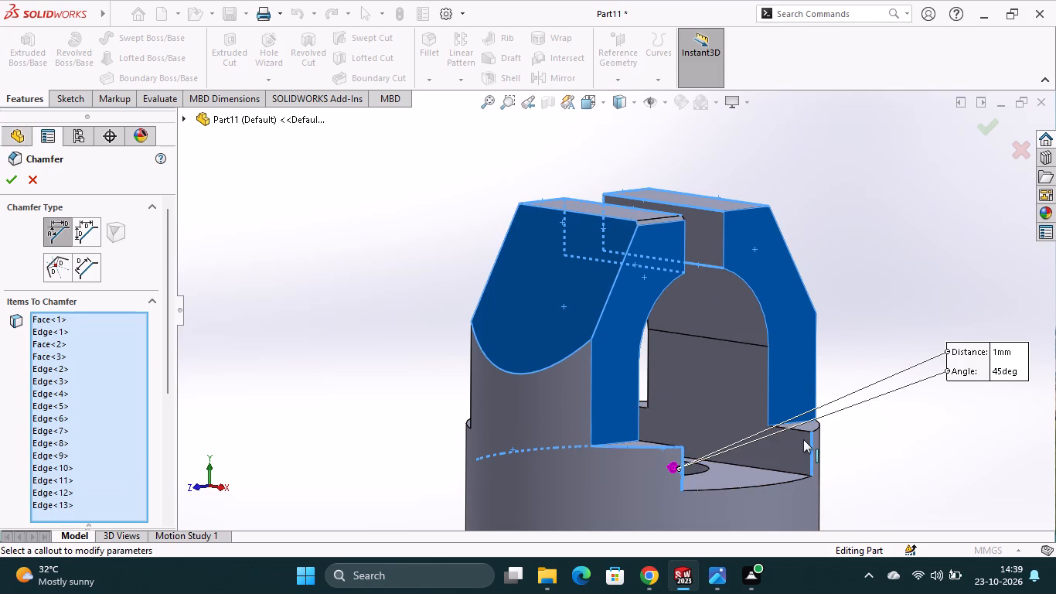
{"action": "left_click", "coordinate": [803, 431]}
{"action": "middle_click_drag", "start_coordinate": [833, 471], "coordinate": [821, 469]}
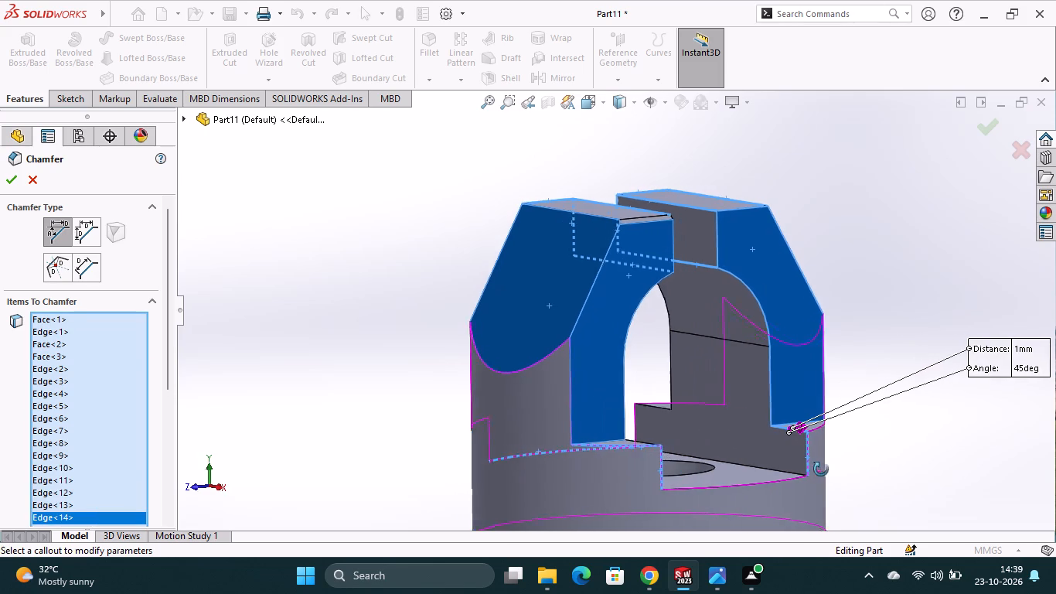
{"action": "middle_click_drag", "start_coordinate": [821, 469], "coordinate": [812, 471]}
{"action": "left_click", "coordinate": [734, 486]}
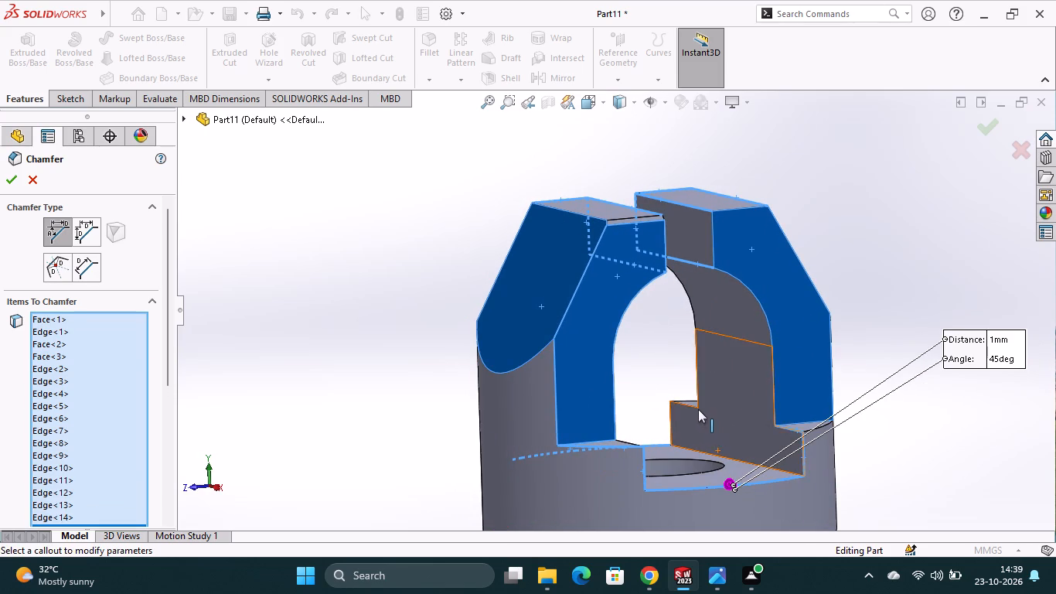
Add the -X side's -Z shoulder edge, both arms' arch edges, the +Z arm's outer vertical edge and the collar's lower circular edge.
{"action": "left_click", "coordinate": [687, 405]}
{"action": "left_click", "coordinate": [697, 385]}
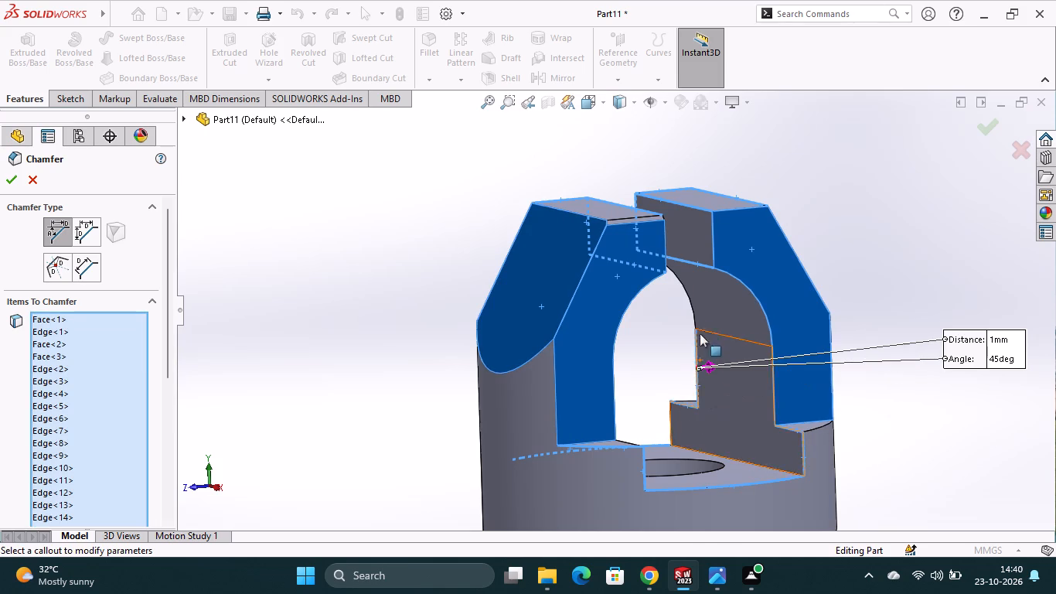
{"action": "left_click", "coordinate": [690, 300]}
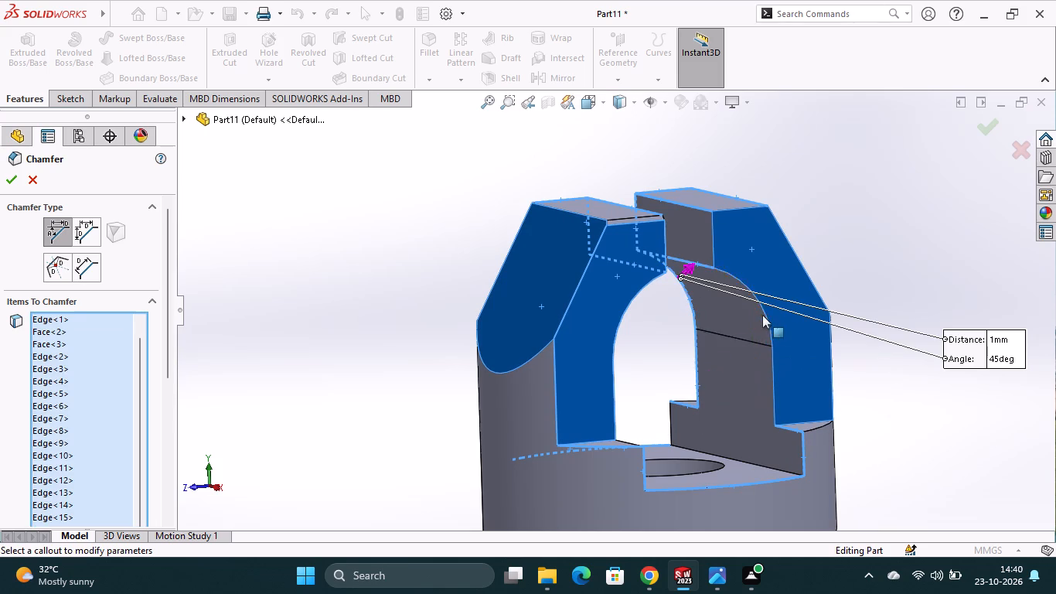
{"action": "middle_click_drag", "start_coordinate": [880, 453], "coordinate": [775, 454]}
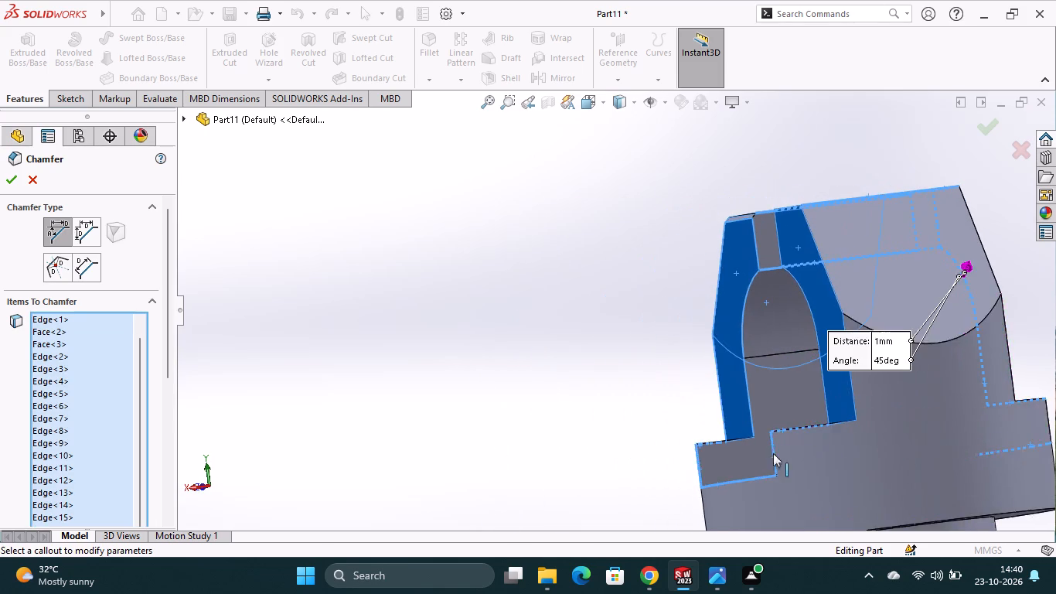
{"action": "scroll", "coordinate": [867, 476], "scroll_direction": "up", "scroll_amount": 2}
{"action": "middle_click_drag", "start_coordinate": [871, 480], "coordinate": [835, 477]}
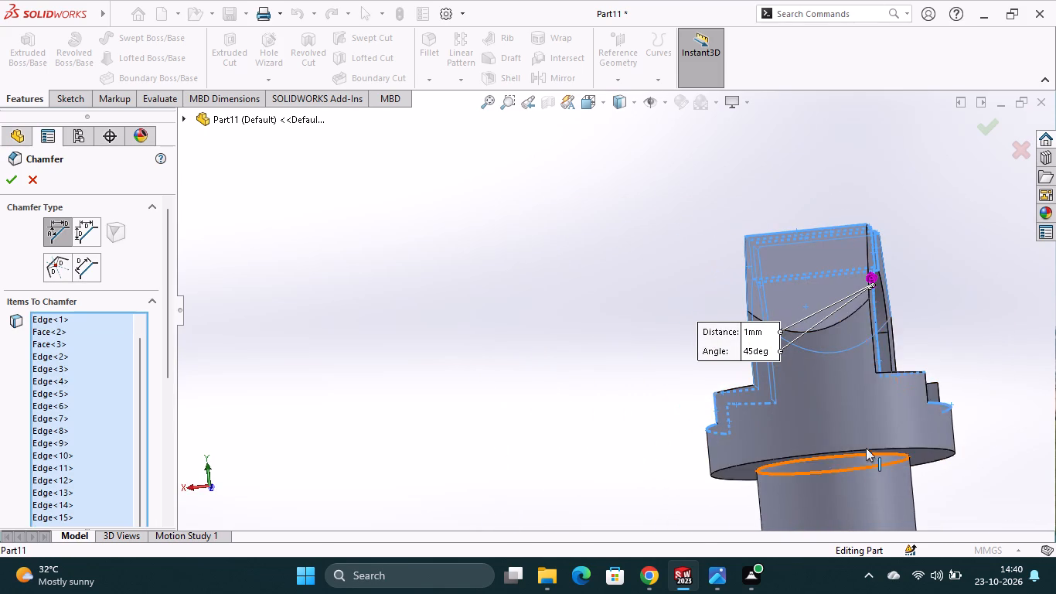
{"action": "left_click", "coordinate": [871, 451]}
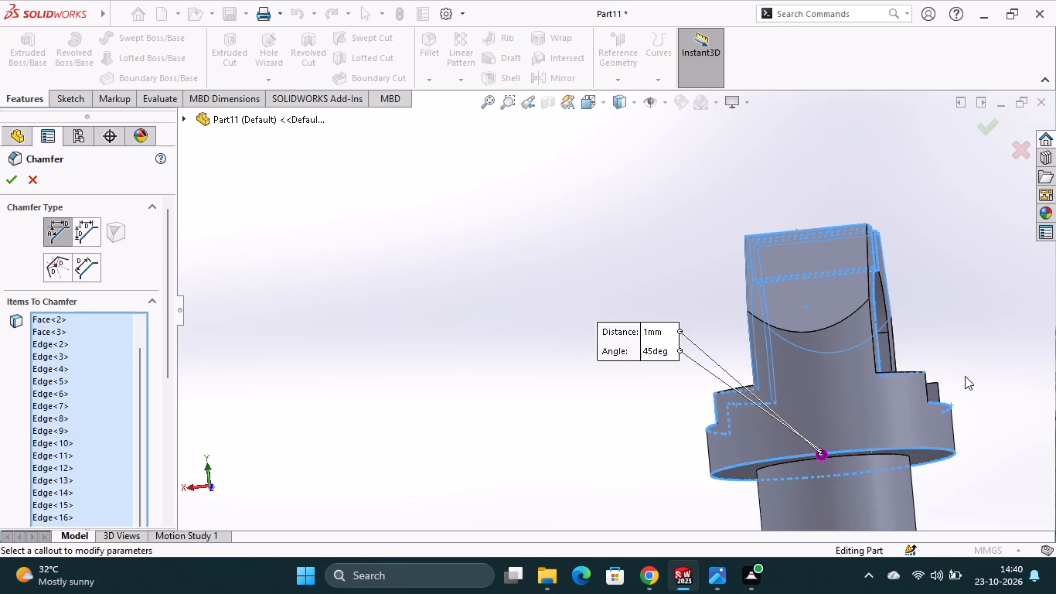
{"action": "scroll", "coordinate": [969, 368], "scroll_direction": "down", "scroll_amount": 1}
{"action": "middle_click_drag", "start_coordinate": [969, 368], "coordinate": [935, 396]}
{"action": "scroll", "coordinate": [935, 396], "scroll_direction": "up", "scroll_amount": 1}
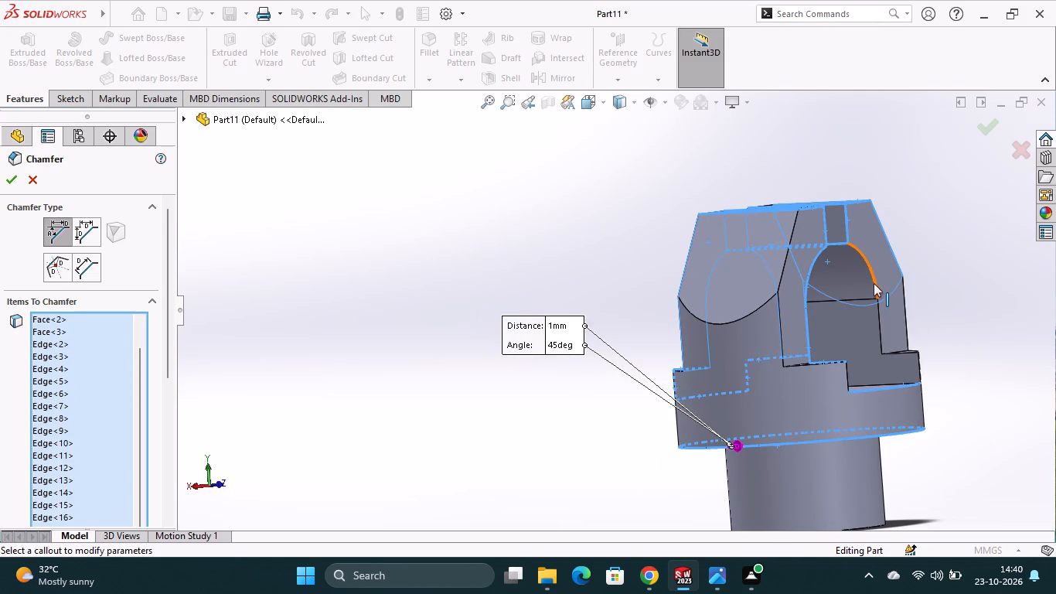
{"action": "left_click", "coordinate": [874, 283]}
{"action": "left_click", "coordinate": [881, 341]}
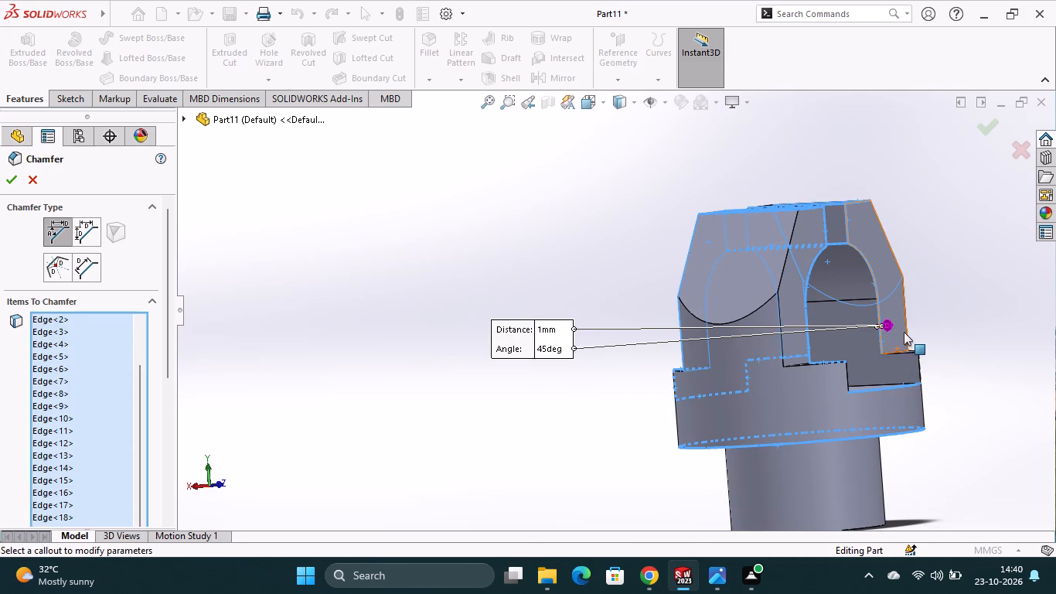
{"action": "left_click", "coordinate": [905, 323]}
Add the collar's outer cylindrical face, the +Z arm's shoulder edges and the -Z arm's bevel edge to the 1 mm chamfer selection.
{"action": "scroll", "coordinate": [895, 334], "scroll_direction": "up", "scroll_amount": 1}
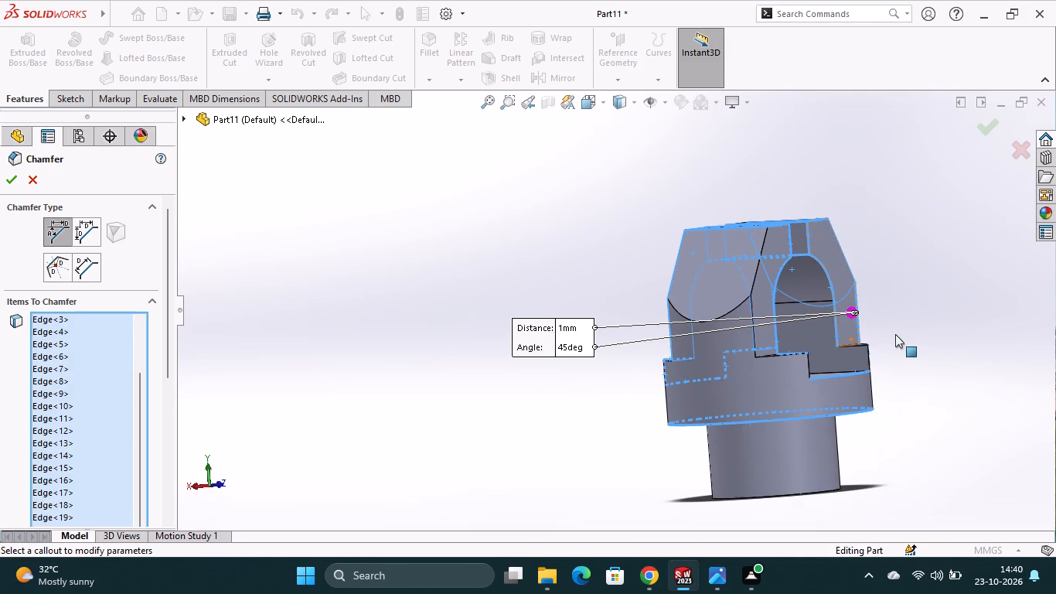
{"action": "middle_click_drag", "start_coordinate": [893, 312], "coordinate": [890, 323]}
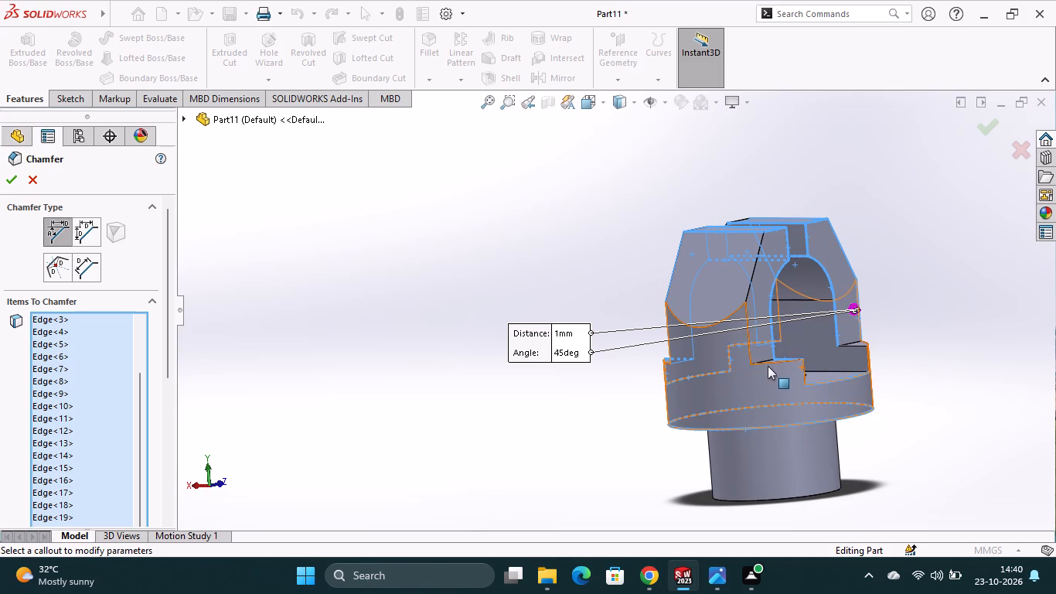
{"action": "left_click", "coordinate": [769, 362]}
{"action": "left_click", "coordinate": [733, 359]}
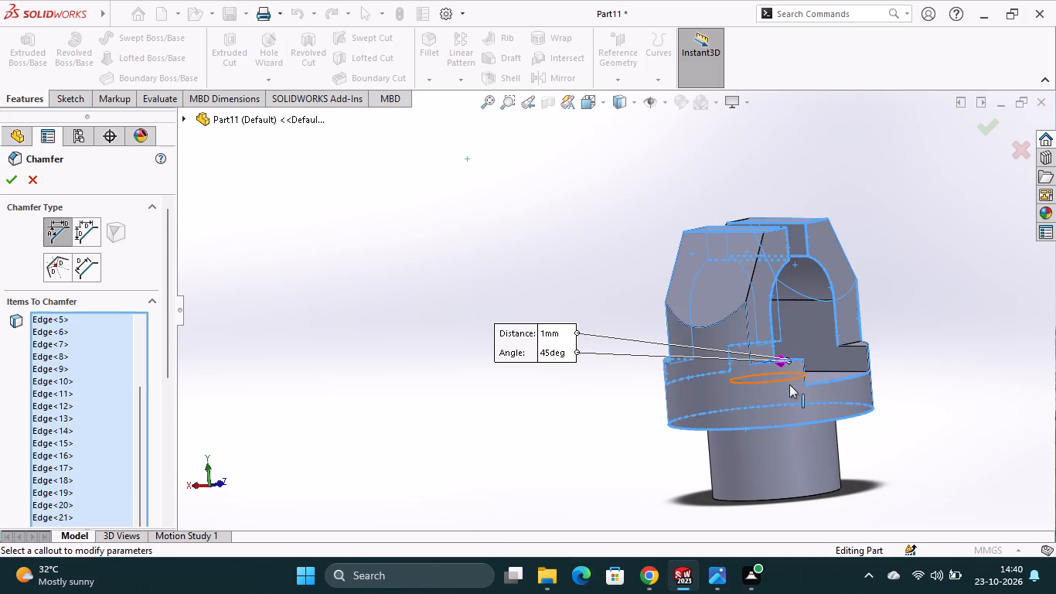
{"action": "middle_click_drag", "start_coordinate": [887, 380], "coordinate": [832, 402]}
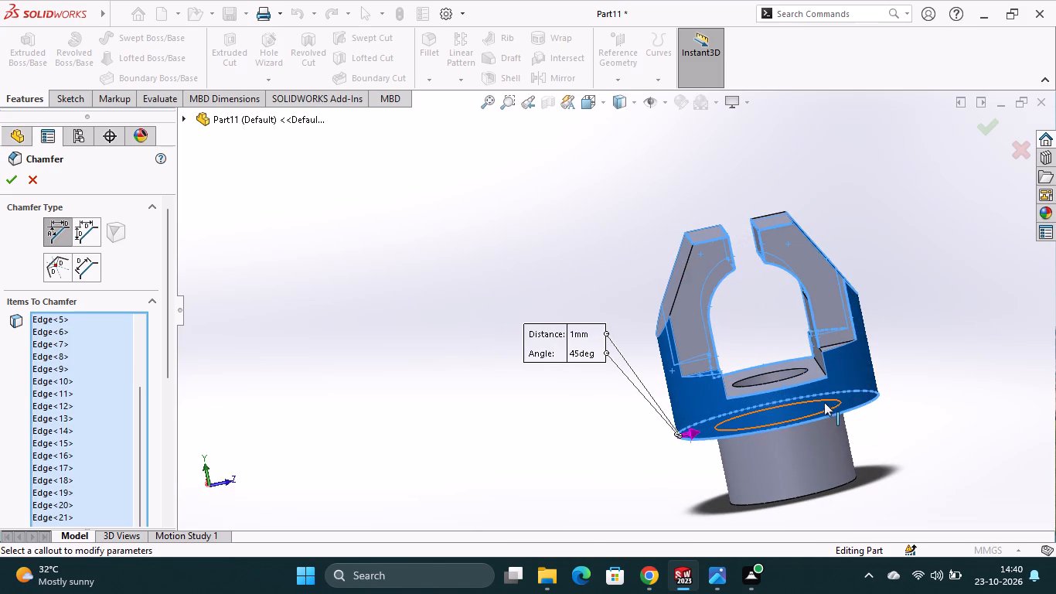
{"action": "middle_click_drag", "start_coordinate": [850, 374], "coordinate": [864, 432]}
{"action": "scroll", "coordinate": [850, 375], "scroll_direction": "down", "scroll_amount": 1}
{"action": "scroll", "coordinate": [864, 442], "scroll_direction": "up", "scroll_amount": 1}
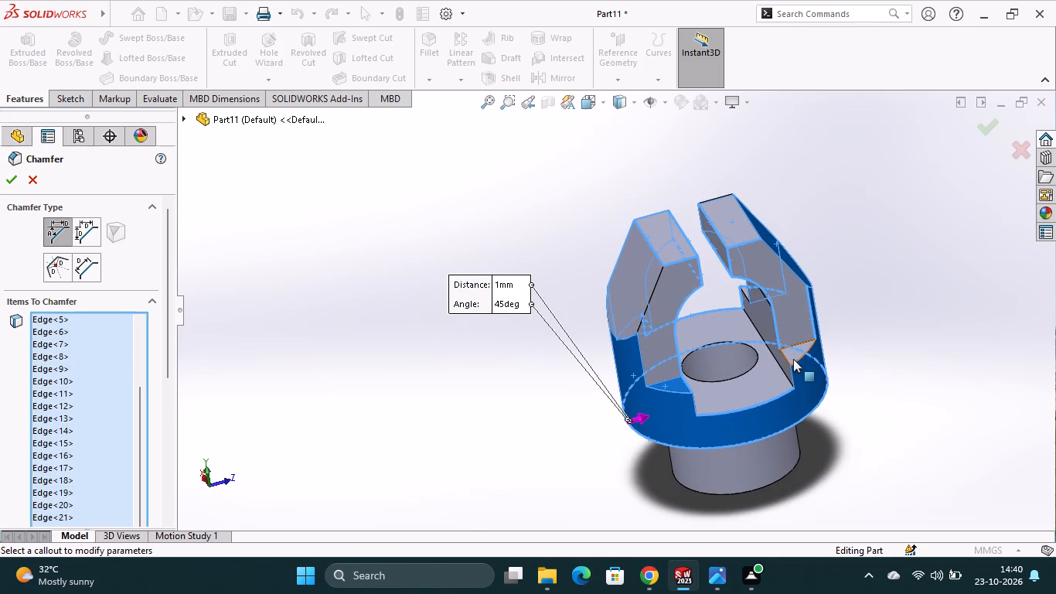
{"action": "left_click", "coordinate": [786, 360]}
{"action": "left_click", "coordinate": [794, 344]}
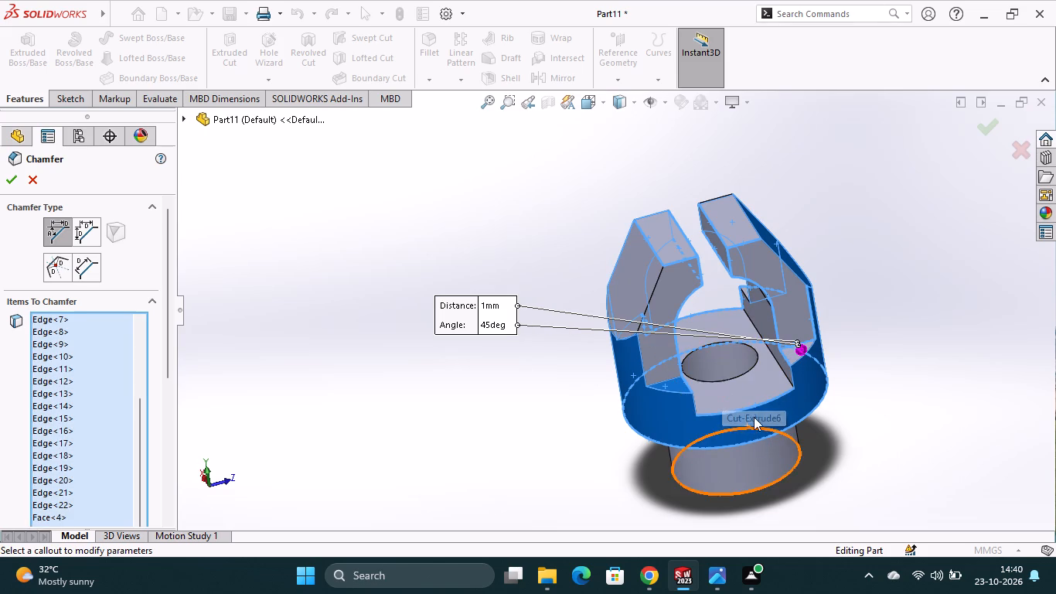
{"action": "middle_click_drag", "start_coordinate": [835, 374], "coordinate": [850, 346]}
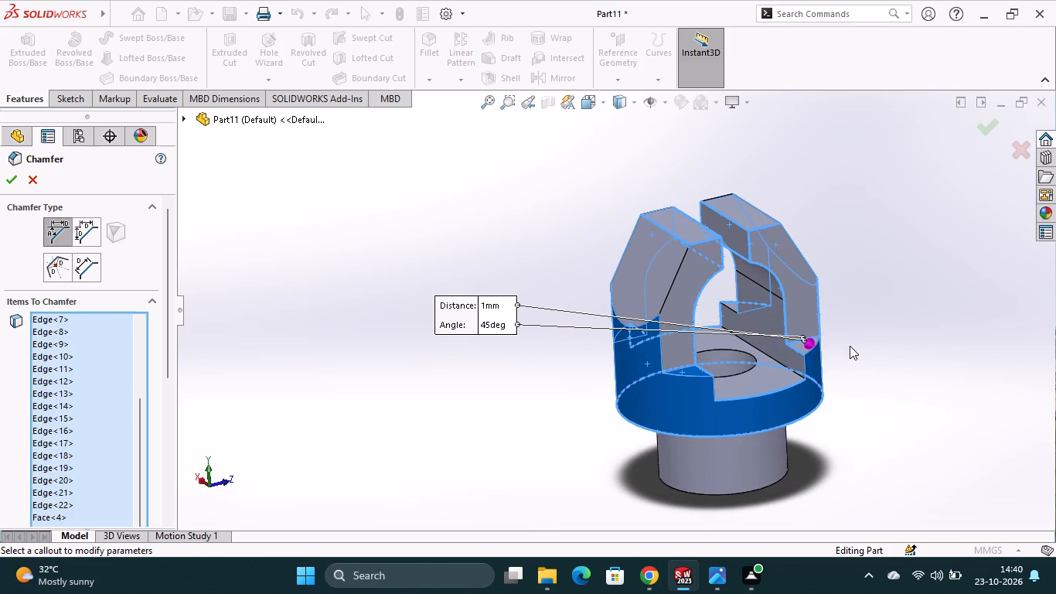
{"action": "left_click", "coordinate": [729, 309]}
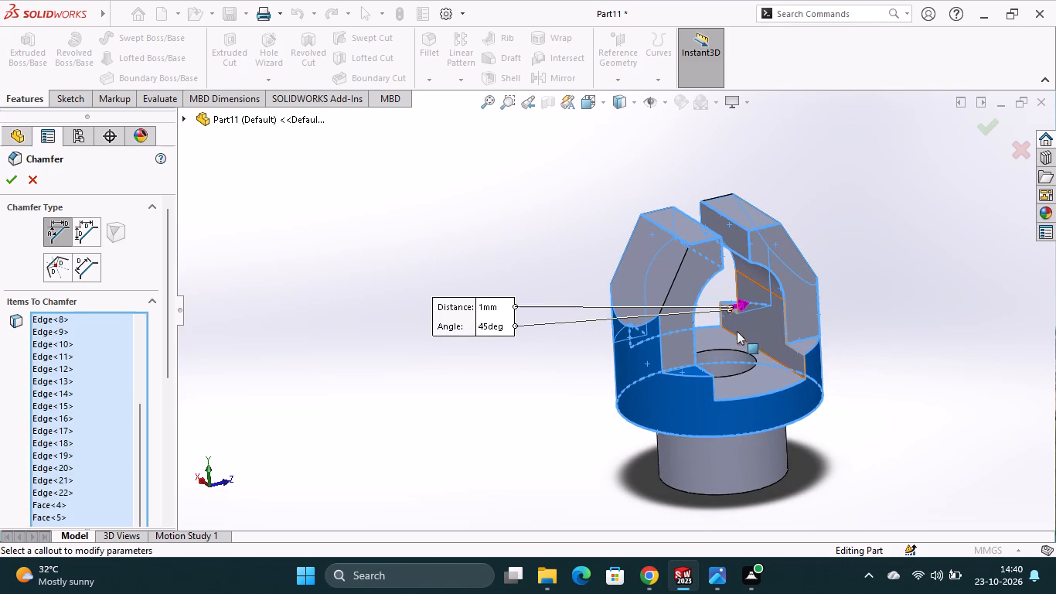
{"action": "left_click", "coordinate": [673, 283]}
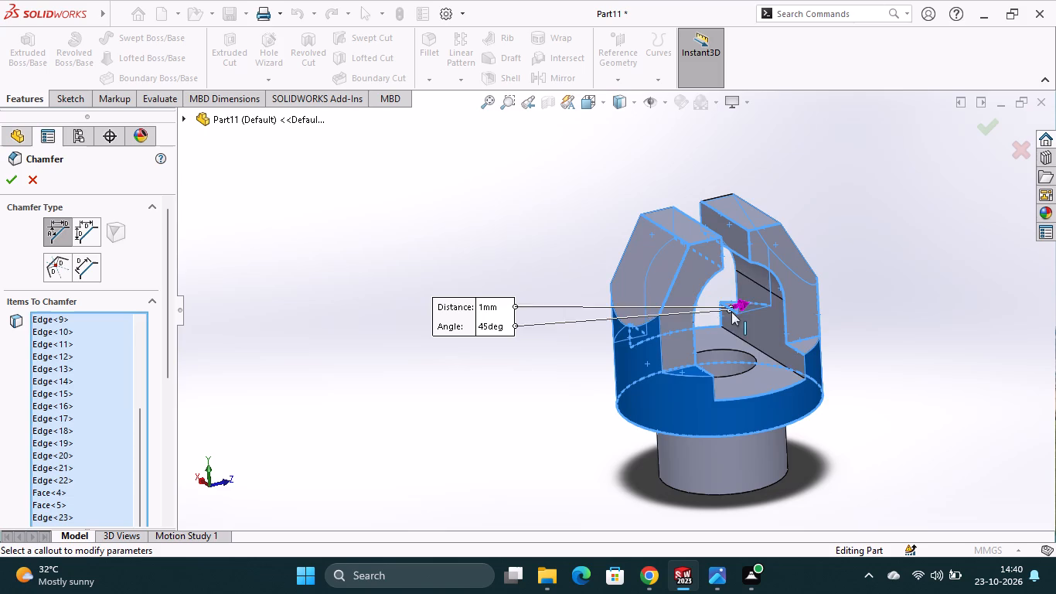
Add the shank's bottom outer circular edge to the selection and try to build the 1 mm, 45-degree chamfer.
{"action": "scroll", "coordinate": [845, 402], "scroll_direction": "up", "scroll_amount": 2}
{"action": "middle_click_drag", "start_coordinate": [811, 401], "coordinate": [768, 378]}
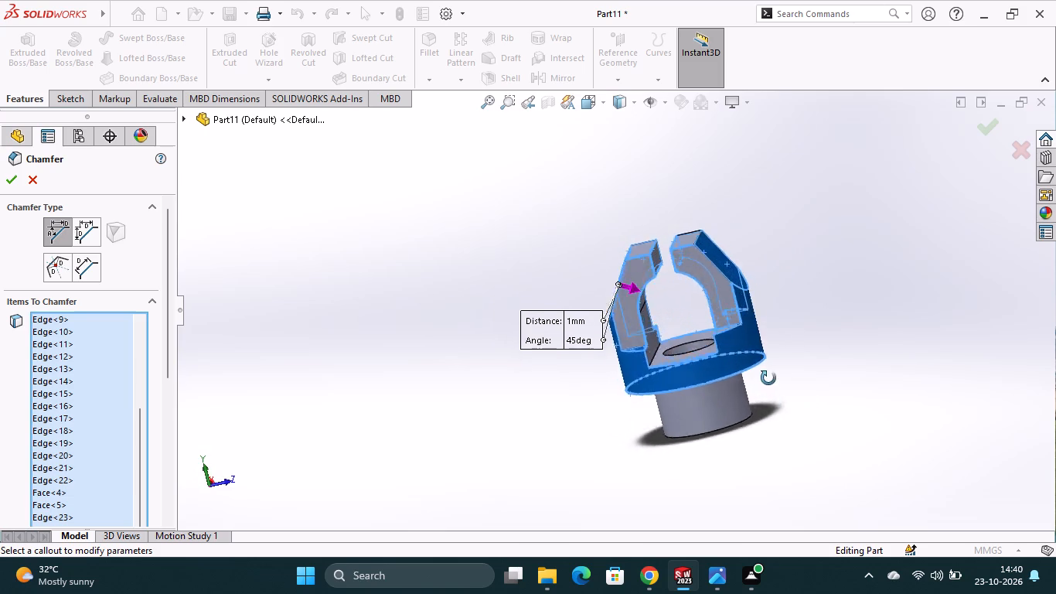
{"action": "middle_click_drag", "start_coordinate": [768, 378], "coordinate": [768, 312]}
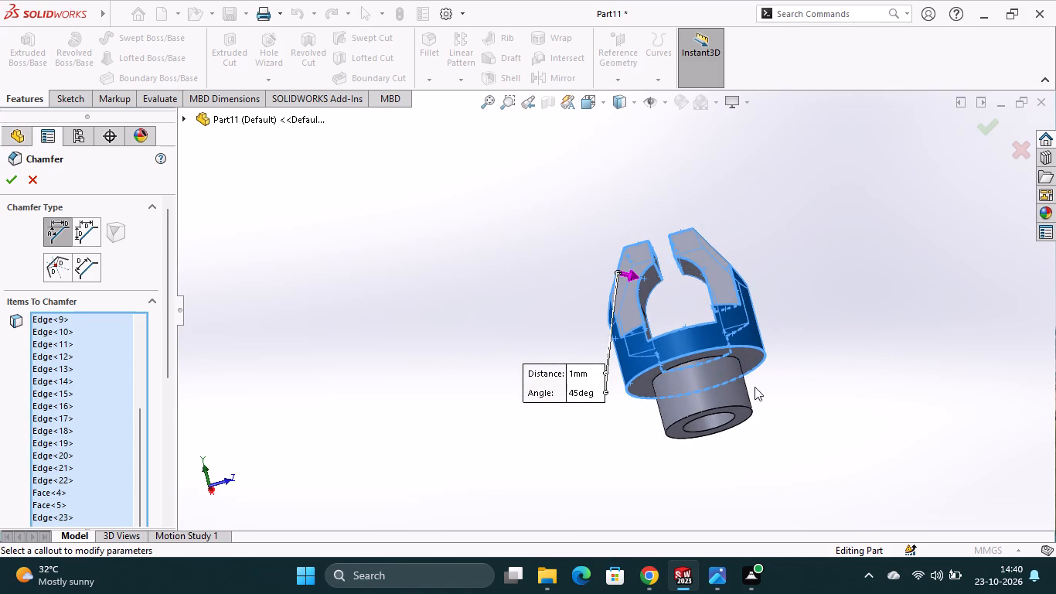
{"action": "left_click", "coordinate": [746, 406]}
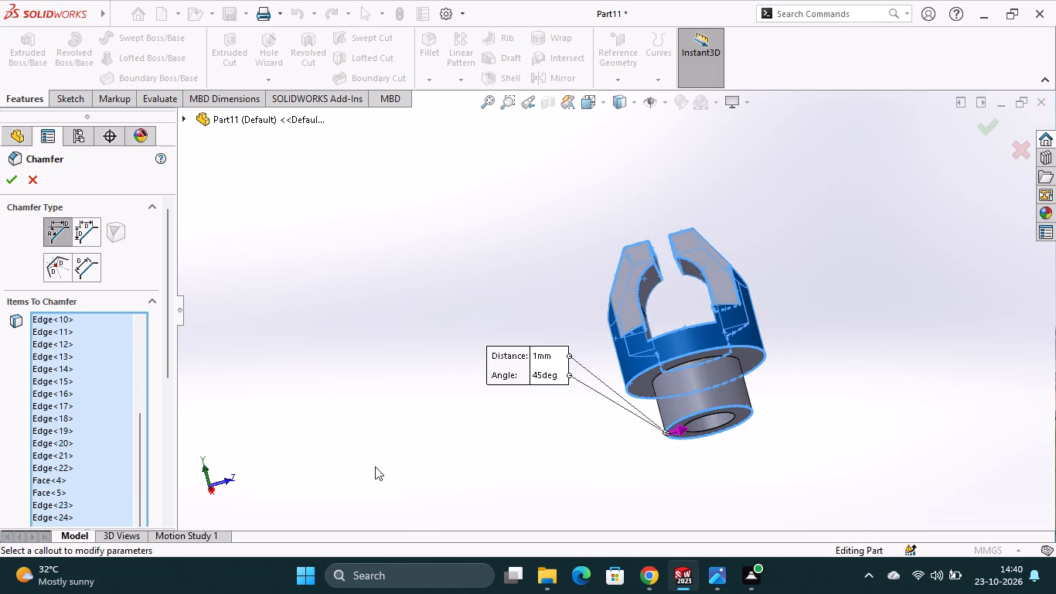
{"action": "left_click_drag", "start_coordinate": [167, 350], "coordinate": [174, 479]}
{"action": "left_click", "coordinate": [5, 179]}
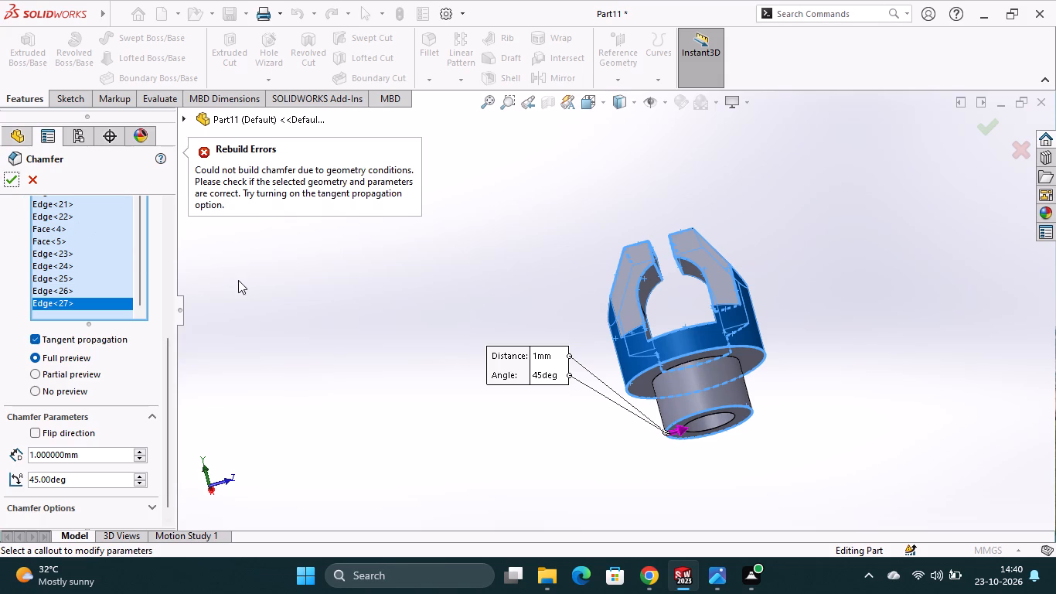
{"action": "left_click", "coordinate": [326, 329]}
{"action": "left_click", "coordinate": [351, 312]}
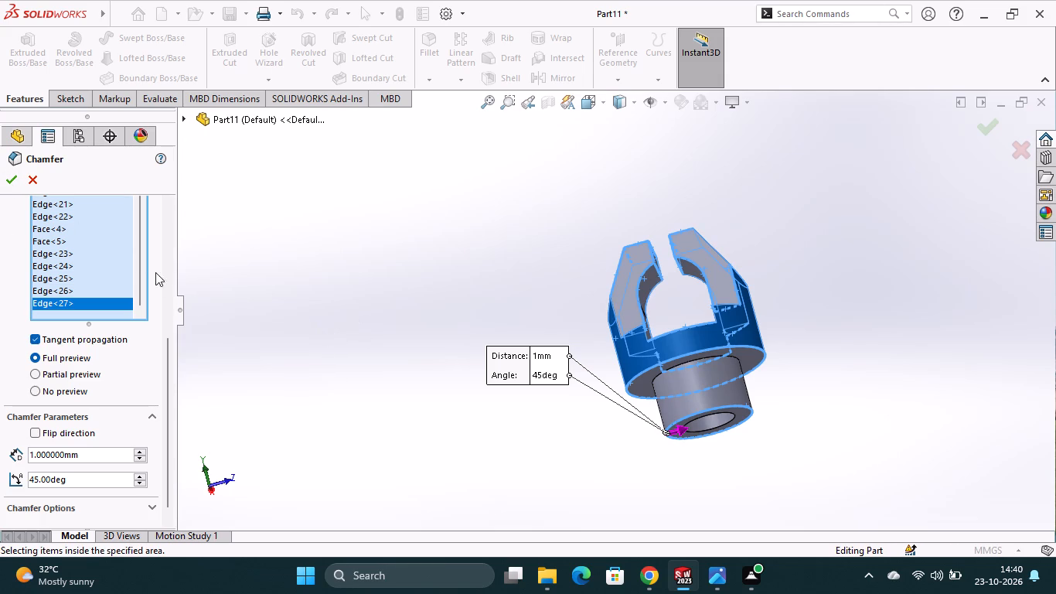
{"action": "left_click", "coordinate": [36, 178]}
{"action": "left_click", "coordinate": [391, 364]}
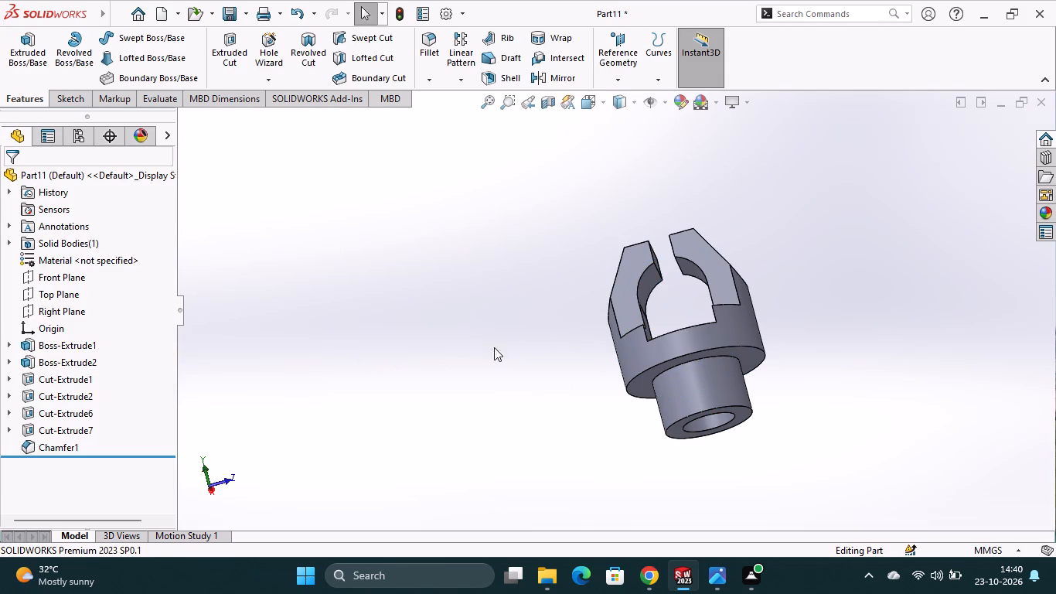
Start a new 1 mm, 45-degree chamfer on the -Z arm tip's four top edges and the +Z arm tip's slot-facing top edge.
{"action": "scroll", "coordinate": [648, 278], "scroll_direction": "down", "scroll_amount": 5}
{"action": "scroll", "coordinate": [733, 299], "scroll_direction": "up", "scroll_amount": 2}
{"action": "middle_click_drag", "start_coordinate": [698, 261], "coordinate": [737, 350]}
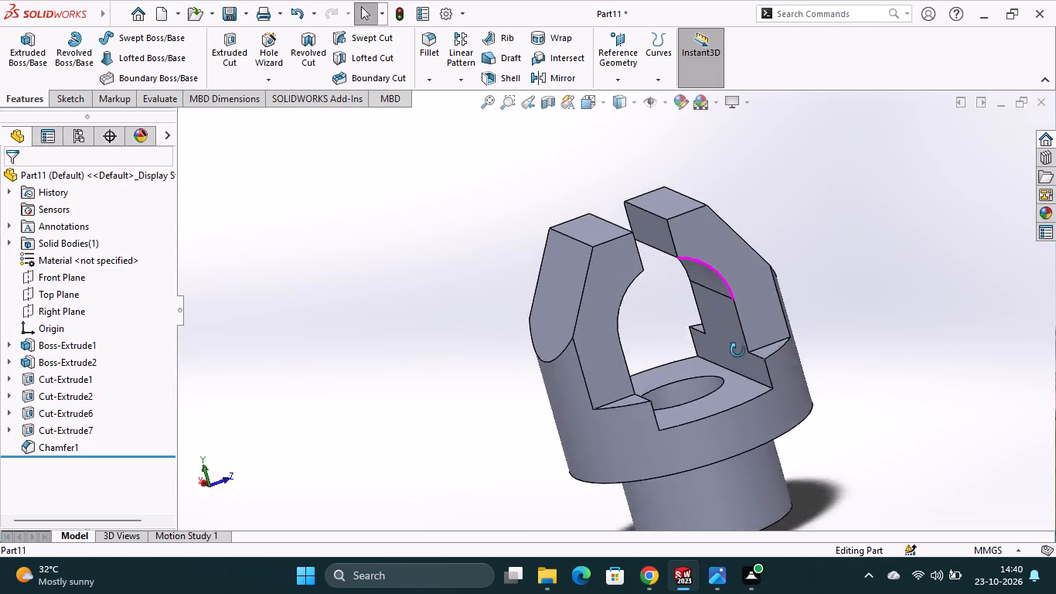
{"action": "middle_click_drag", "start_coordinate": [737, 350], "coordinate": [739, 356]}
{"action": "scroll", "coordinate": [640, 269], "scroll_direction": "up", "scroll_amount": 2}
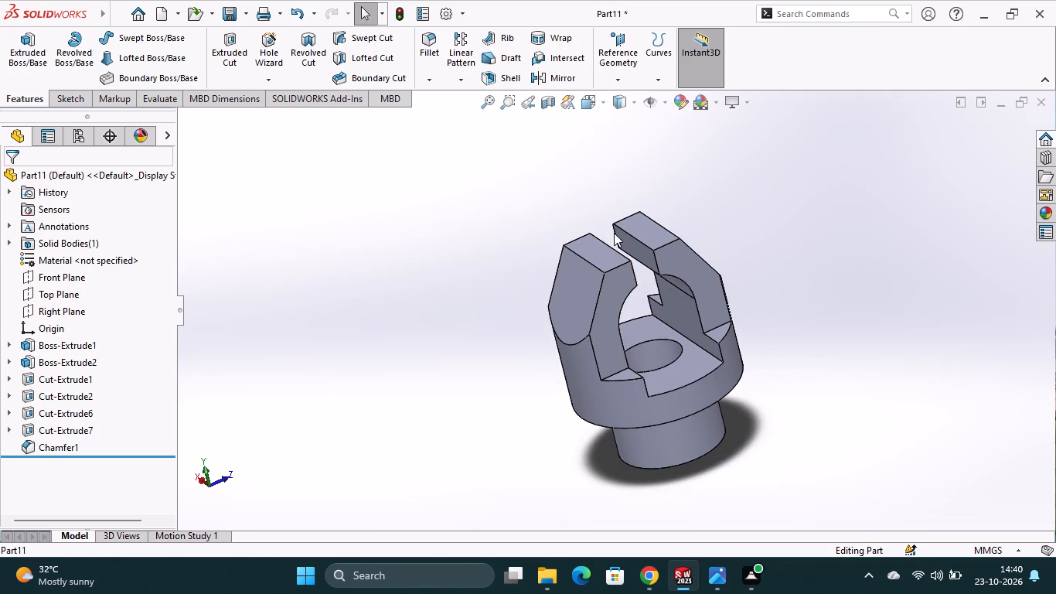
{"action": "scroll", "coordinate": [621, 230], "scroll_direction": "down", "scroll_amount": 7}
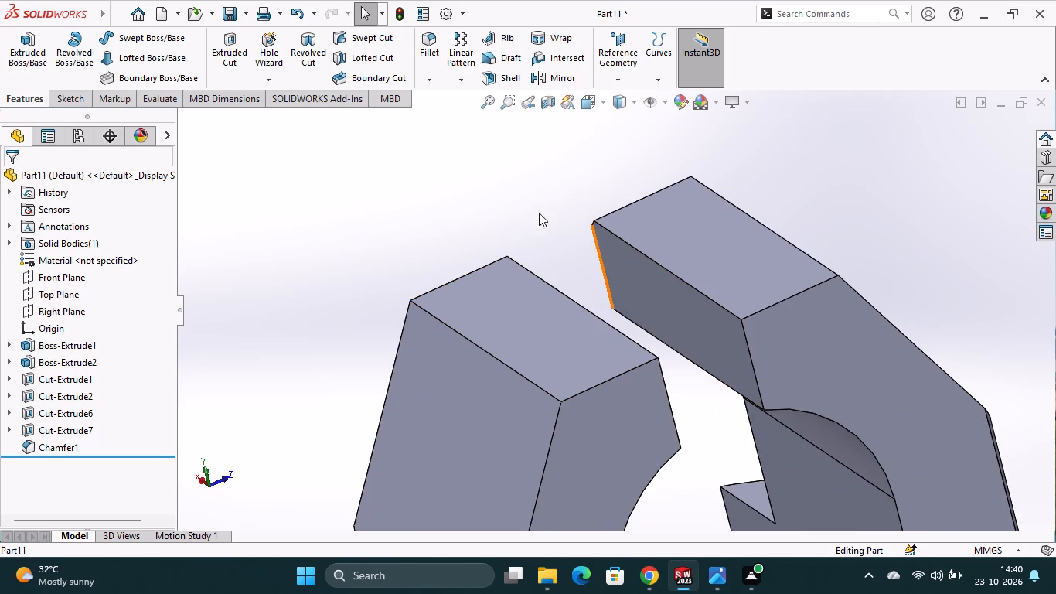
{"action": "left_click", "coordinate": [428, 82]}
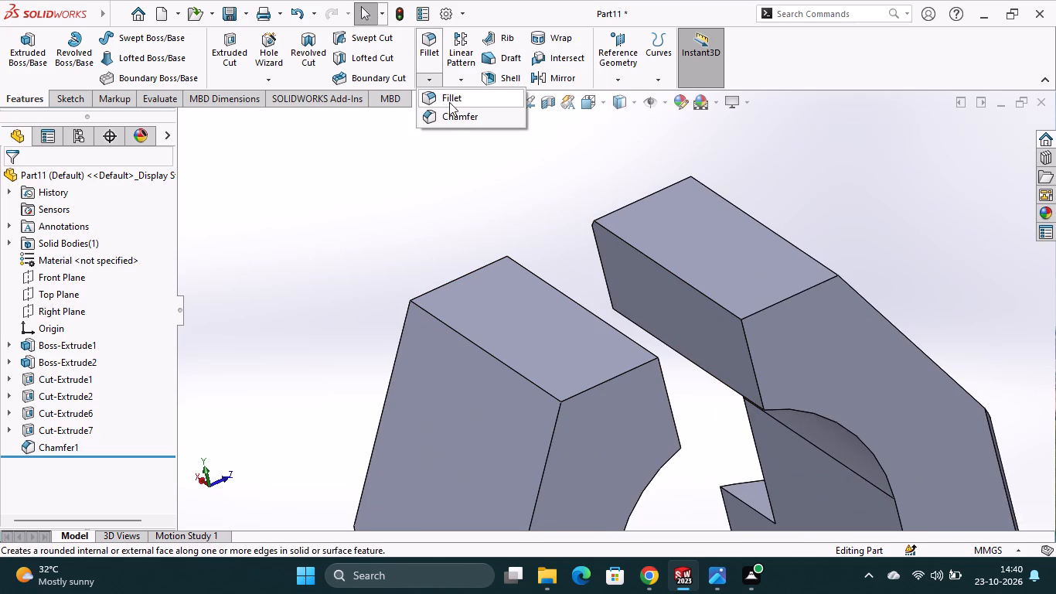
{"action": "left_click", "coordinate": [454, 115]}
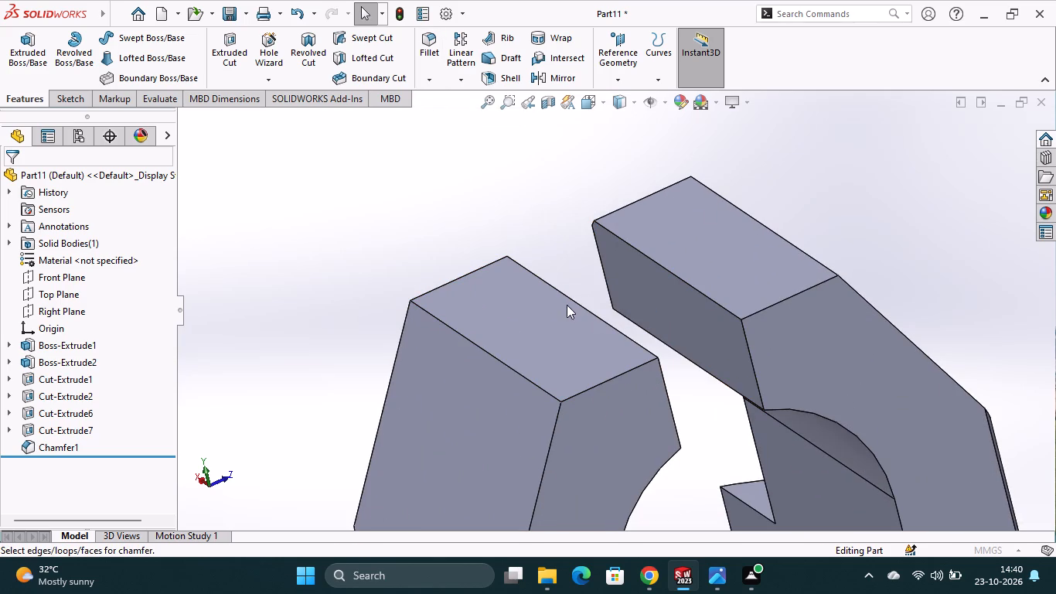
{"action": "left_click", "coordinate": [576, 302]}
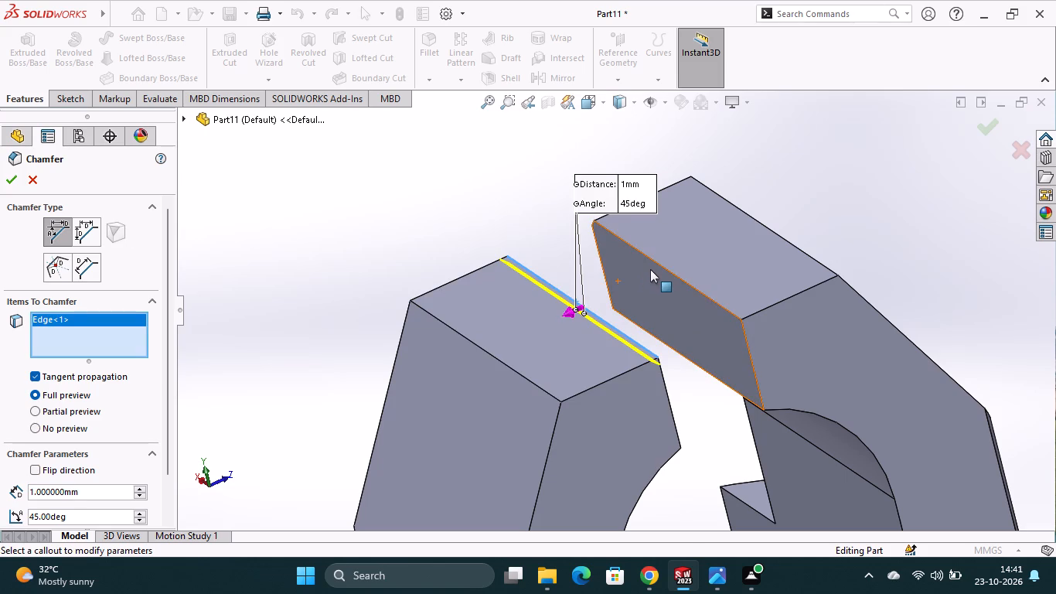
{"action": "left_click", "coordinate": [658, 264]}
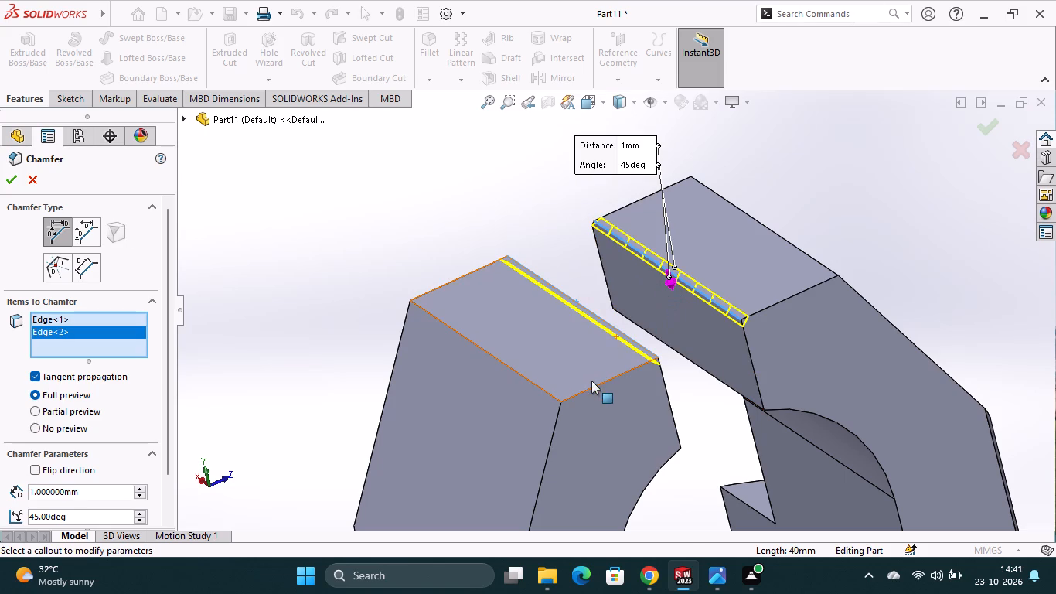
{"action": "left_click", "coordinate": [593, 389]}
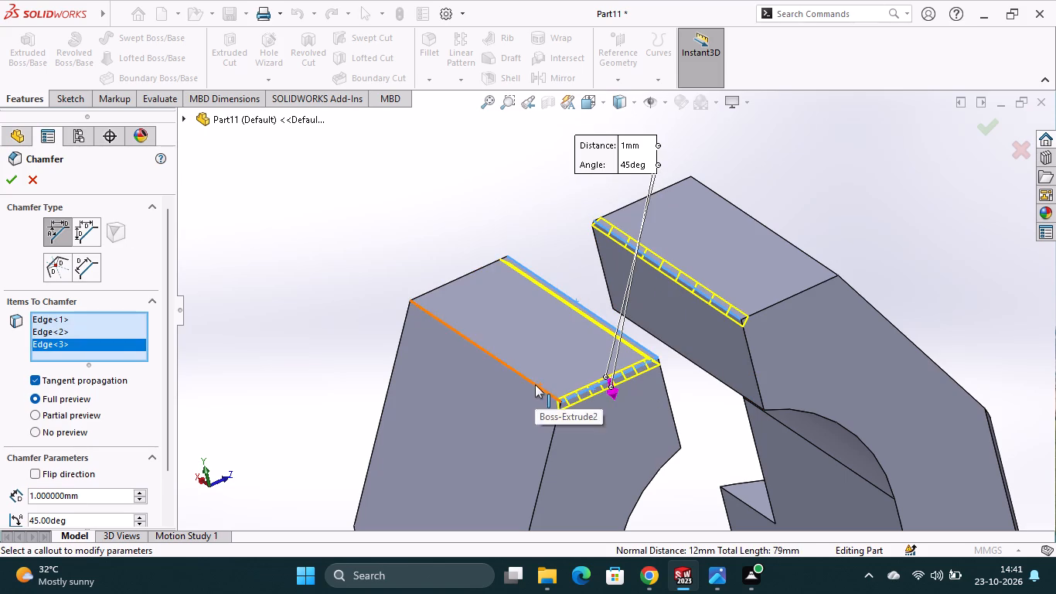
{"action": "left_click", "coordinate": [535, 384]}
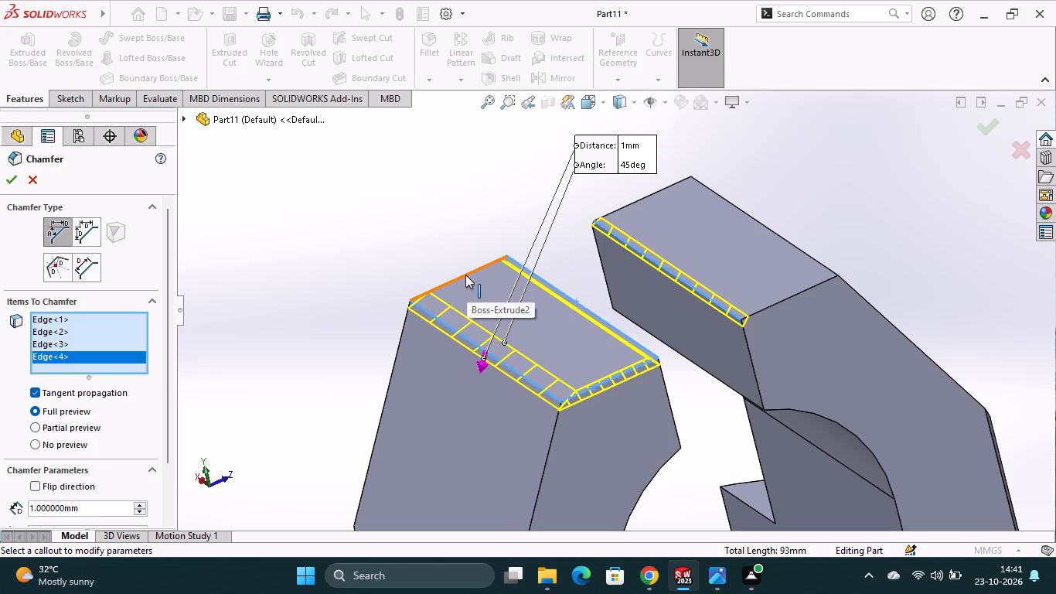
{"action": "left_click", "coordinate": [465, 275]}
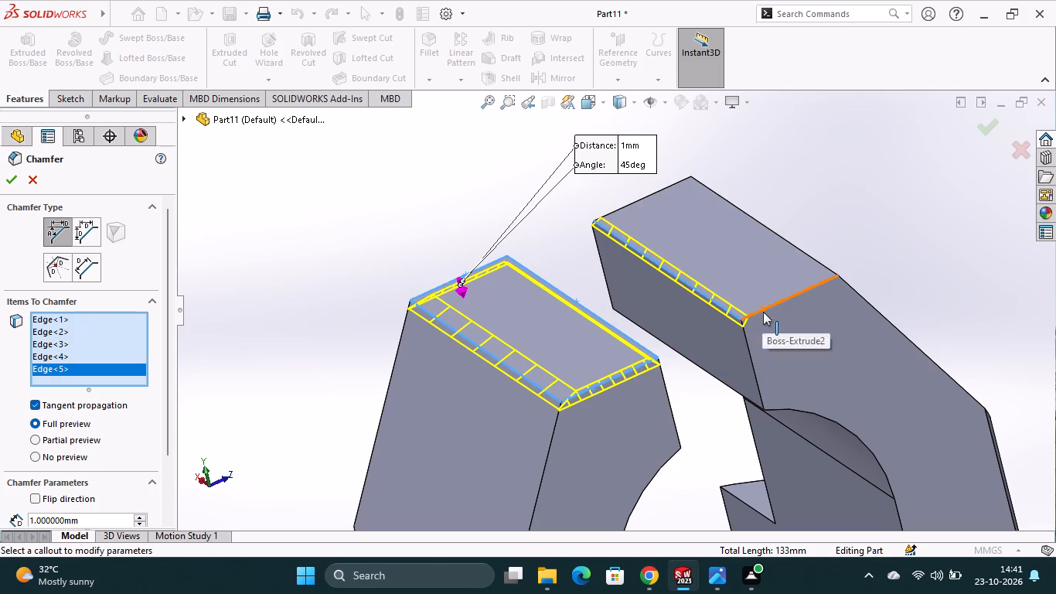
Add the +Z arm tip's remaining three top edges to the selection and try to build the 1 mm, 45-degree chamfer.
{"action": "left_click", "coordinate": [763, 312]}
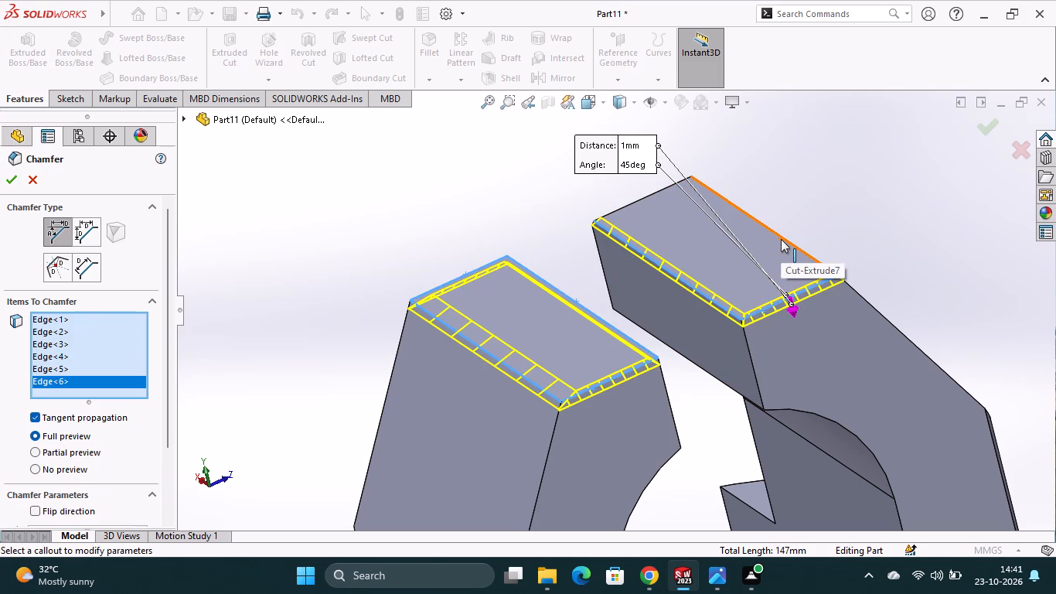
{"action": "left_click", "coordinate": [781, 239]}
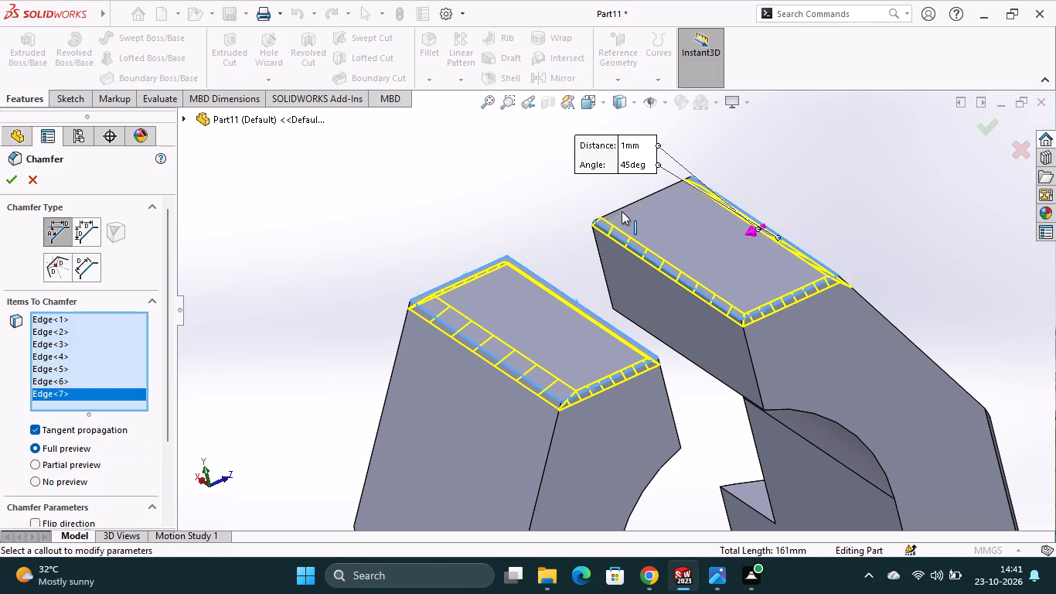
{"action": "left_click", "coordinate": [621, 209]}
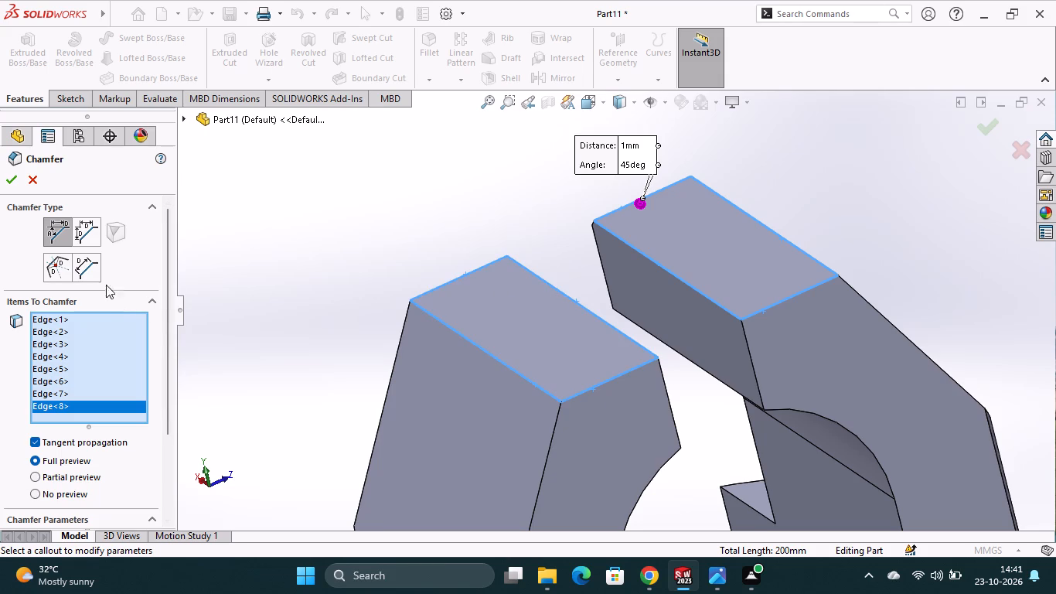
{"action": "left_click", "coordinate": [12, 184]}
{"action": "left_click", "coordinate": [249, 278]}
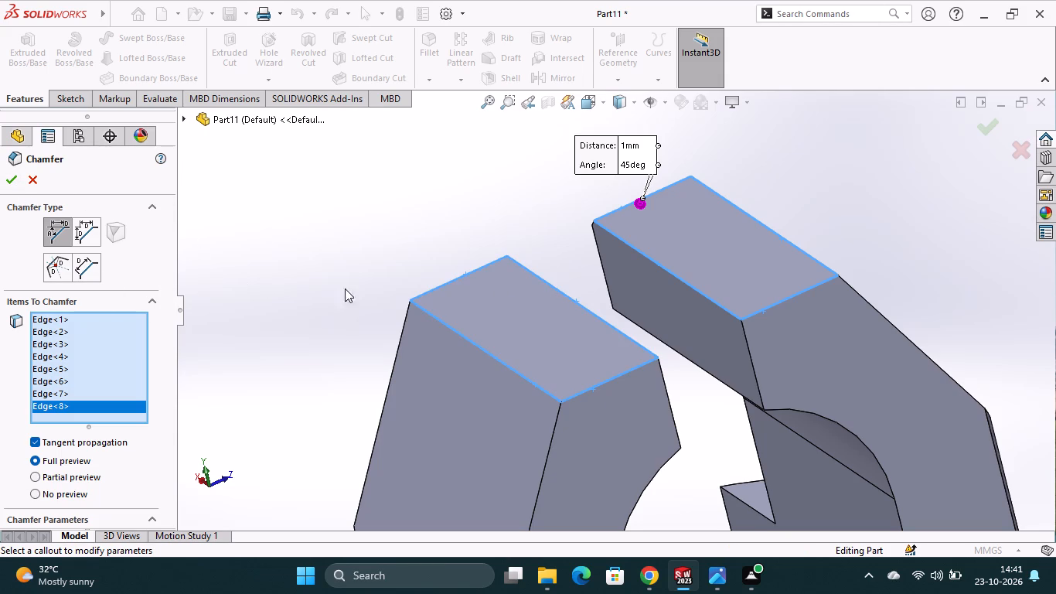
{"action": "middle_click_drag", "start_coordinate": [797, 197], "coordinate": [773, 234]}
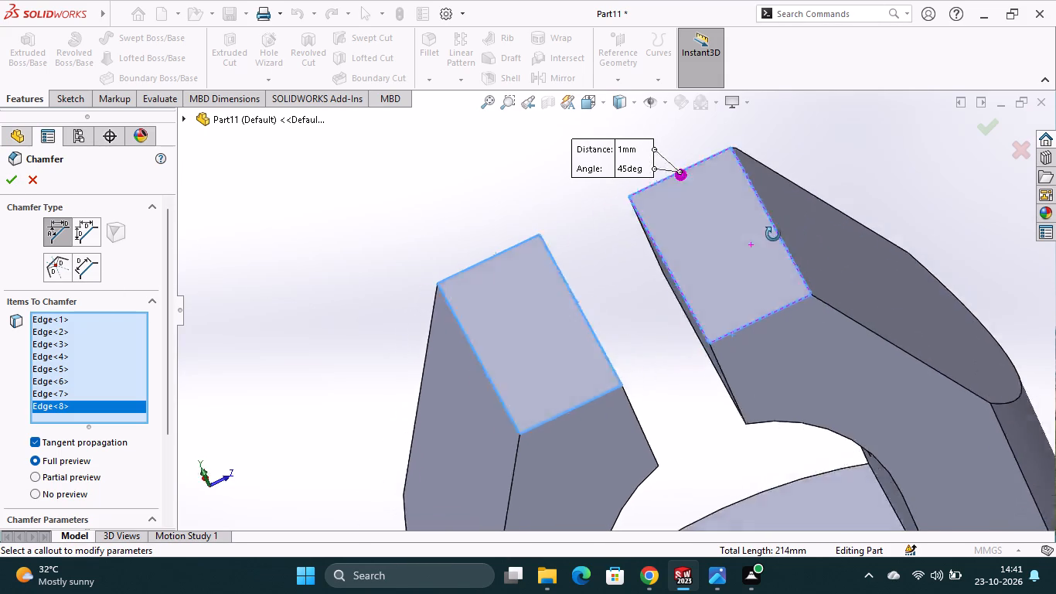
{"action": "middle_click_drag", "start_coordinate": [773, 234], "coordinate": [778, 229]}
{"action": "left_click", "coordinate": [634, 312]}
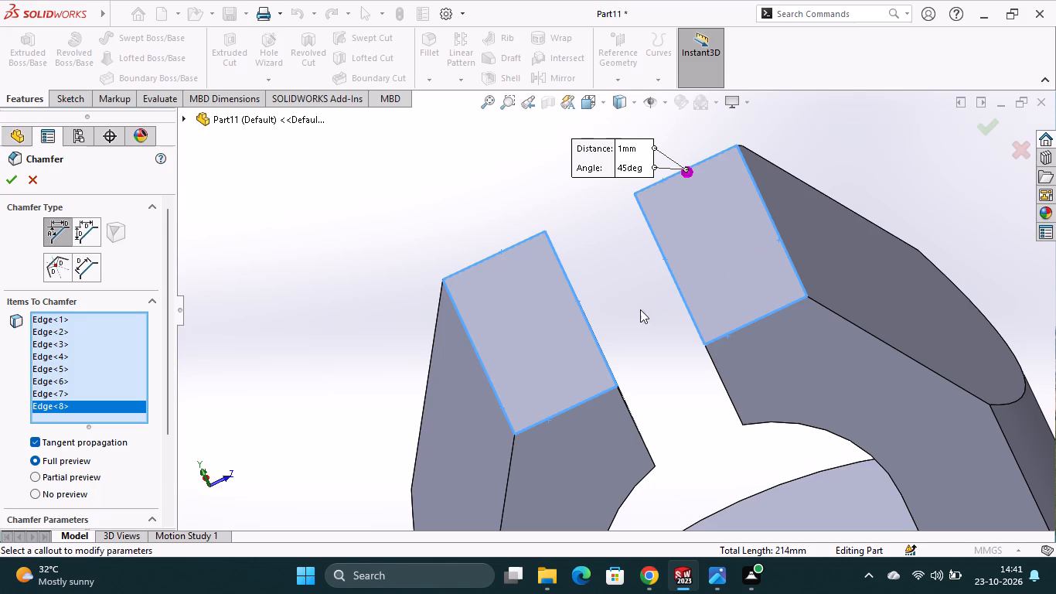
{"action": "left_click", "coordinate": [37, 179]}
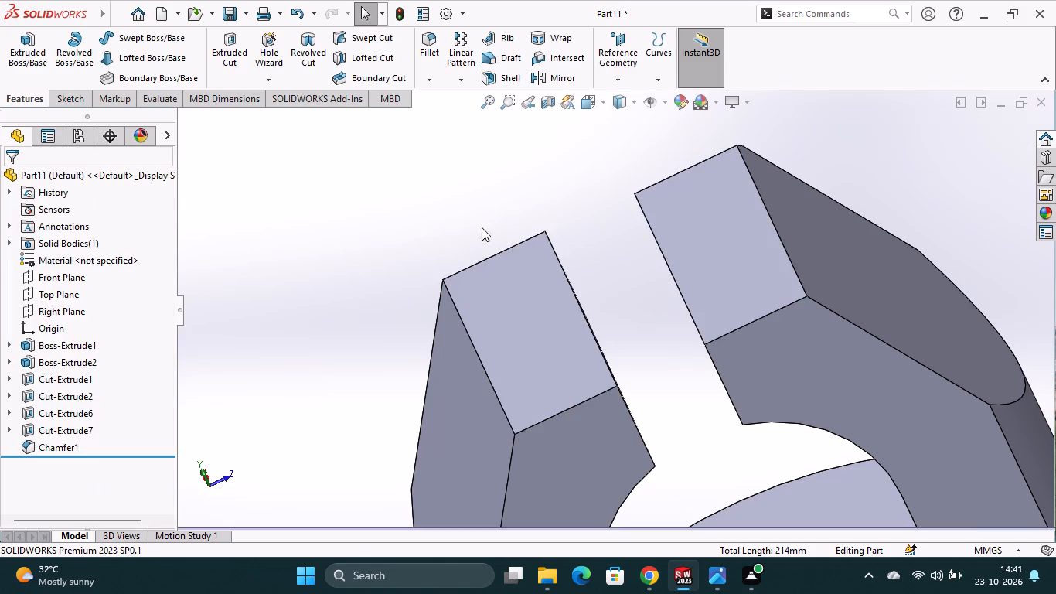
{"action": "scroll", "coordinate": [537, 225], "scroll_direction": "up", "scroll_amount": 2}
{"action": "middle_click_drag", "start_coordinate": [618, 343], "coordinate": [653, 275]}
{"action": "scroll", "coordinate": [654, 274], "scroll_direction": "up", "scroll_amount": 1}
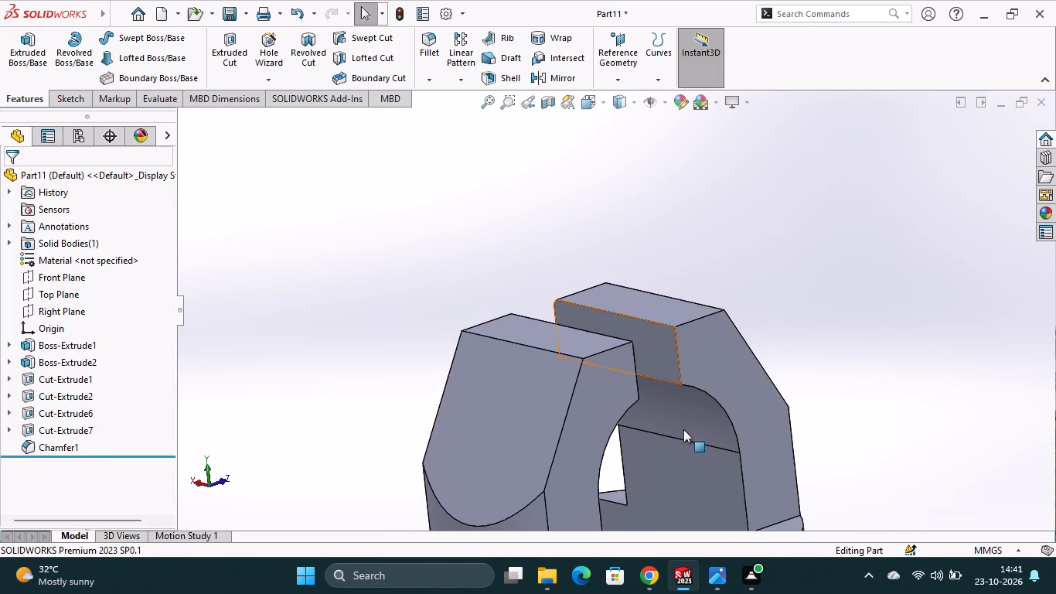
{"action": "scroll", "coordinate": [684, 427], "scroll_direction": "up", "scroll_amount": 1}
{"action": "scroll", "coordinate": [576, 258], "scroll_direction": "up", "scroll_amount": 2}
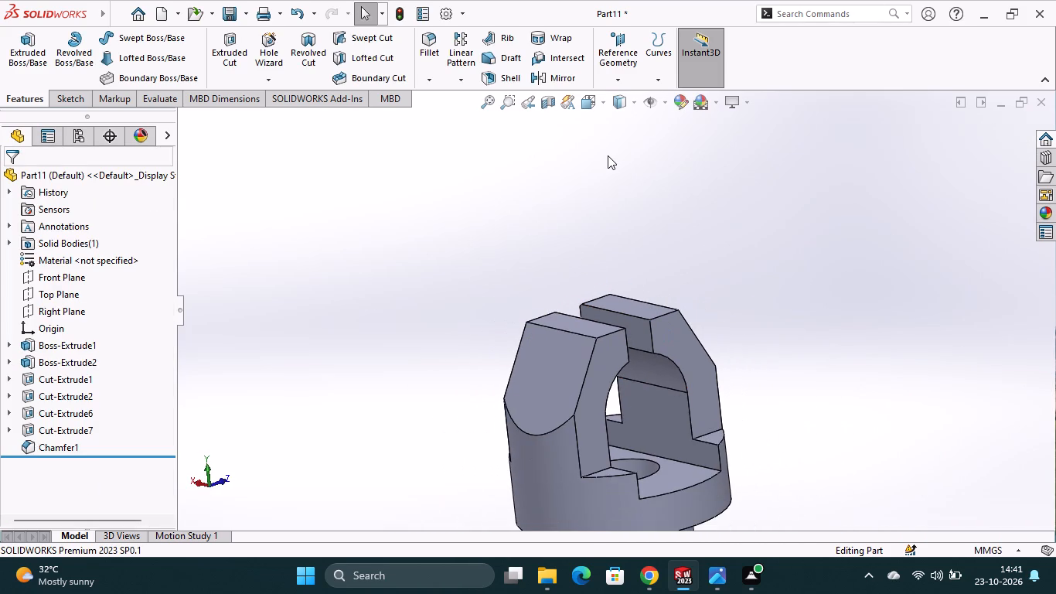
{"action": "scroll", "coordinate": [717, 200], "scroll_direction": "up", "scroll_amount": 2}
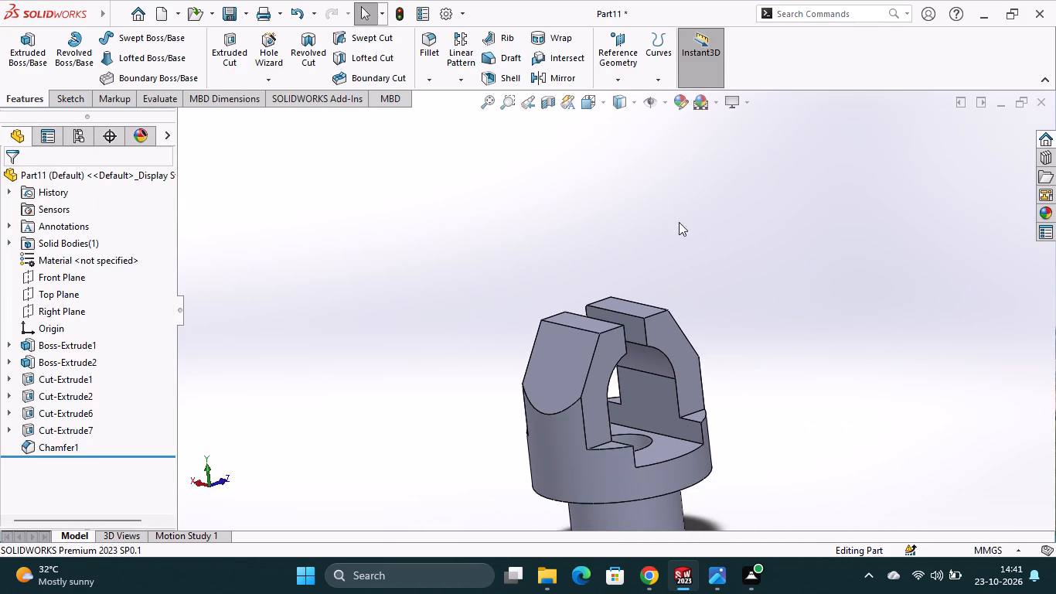
Chamfer the -Z arm tip's slot-facing and two end edges and the +Z arm tip's outer and -X end edges 1 mm at 45 degrees.
{"action": "left_click", "coordinate": [605, 104]}
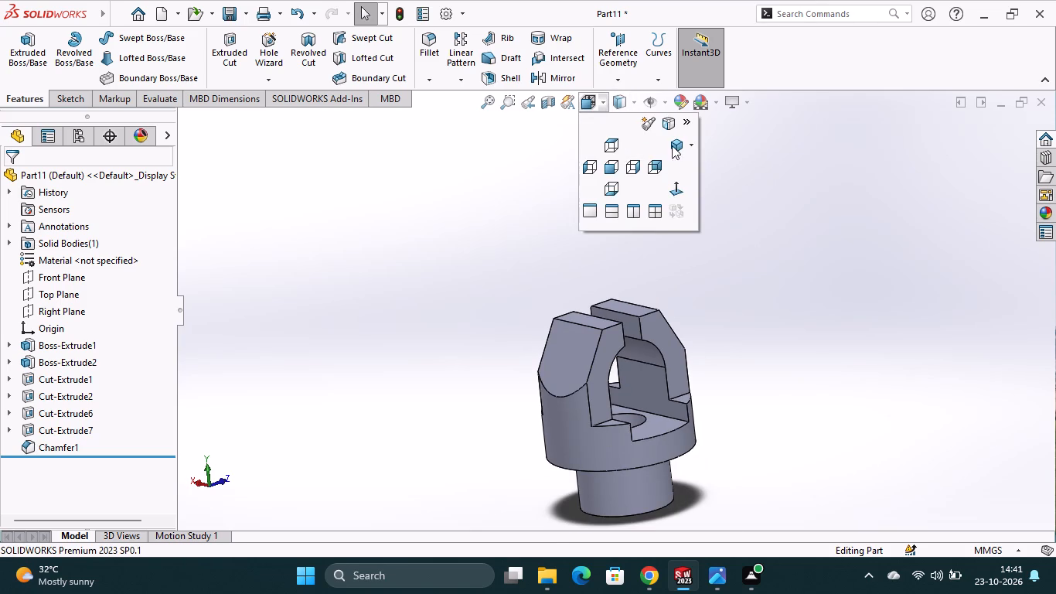
{"action": "left_click", "coordinate": [673, 145]}
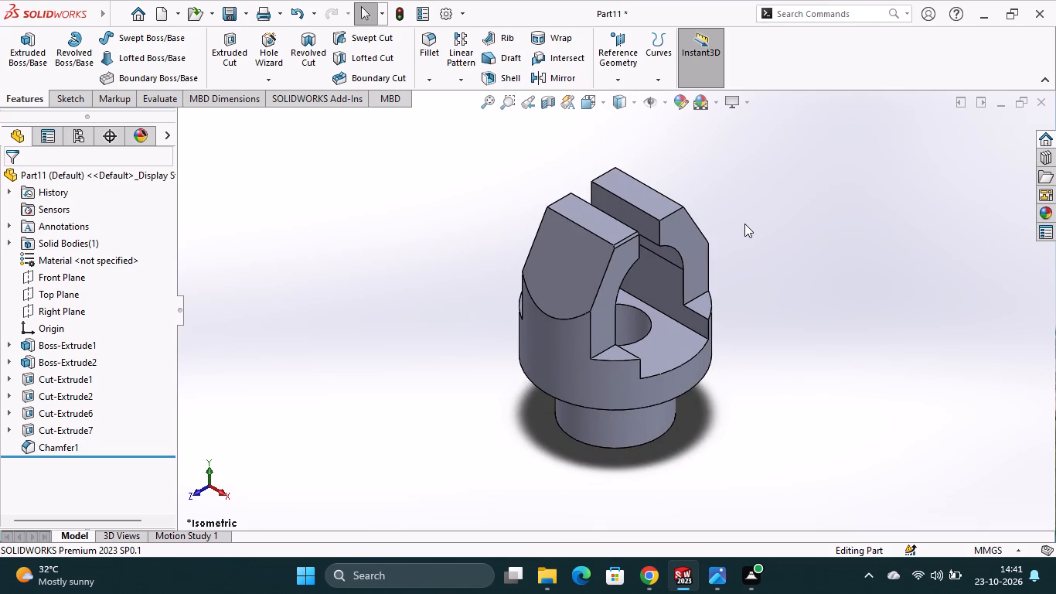
{"action": "left_click", "coordinate": [432, 84]}
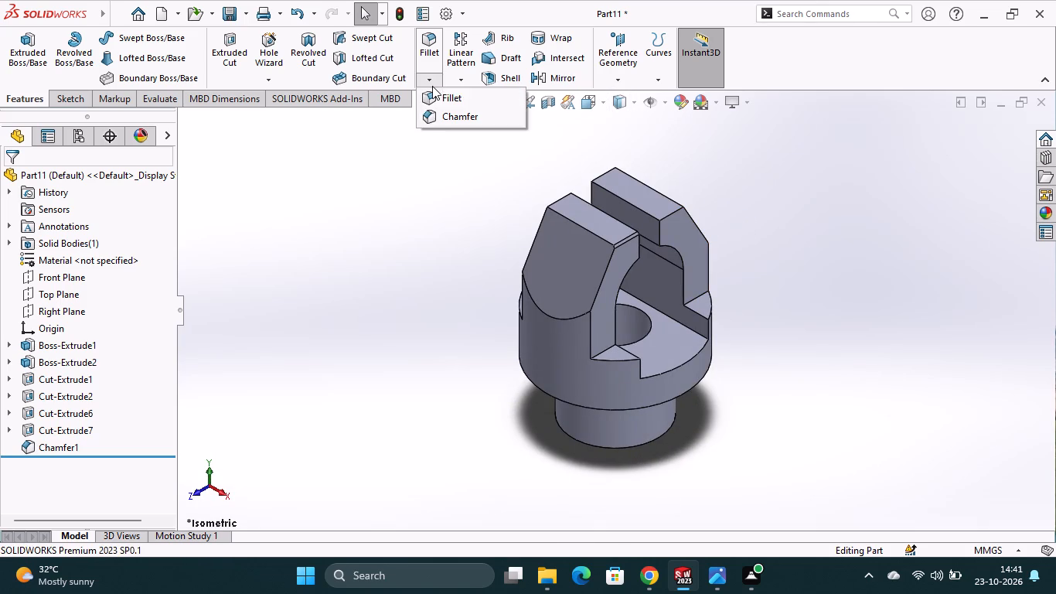
{"action": "left_click", "coordinate": [432, 118]}
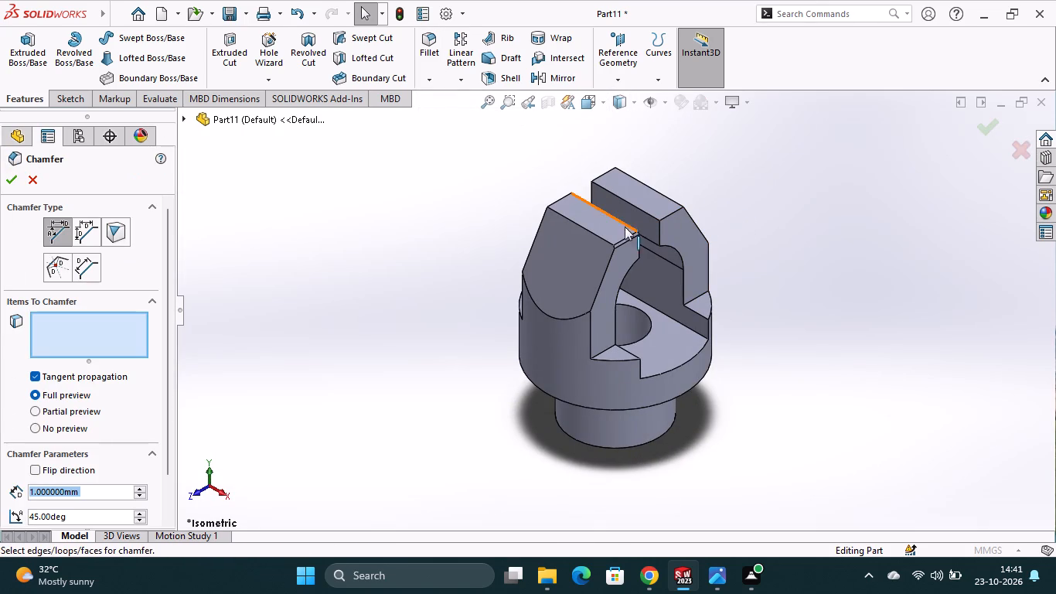
{"action": "left_click", "coordinate": [669, 215]}
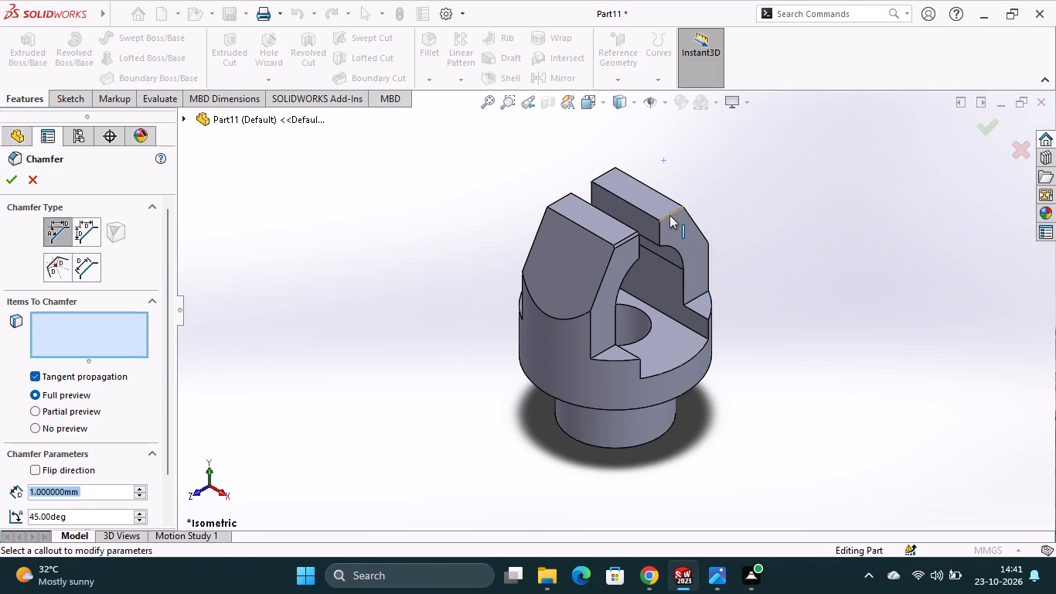
{"action": "left_click", "coordinate": [591, 230]}
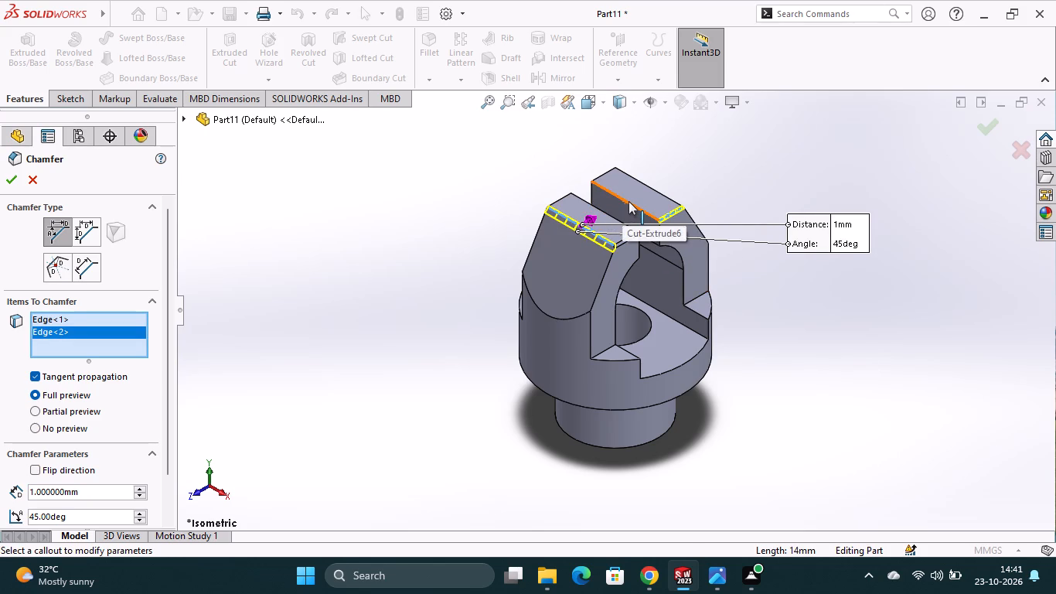
{"action": "left_click", "coordinate": [628, 201]}
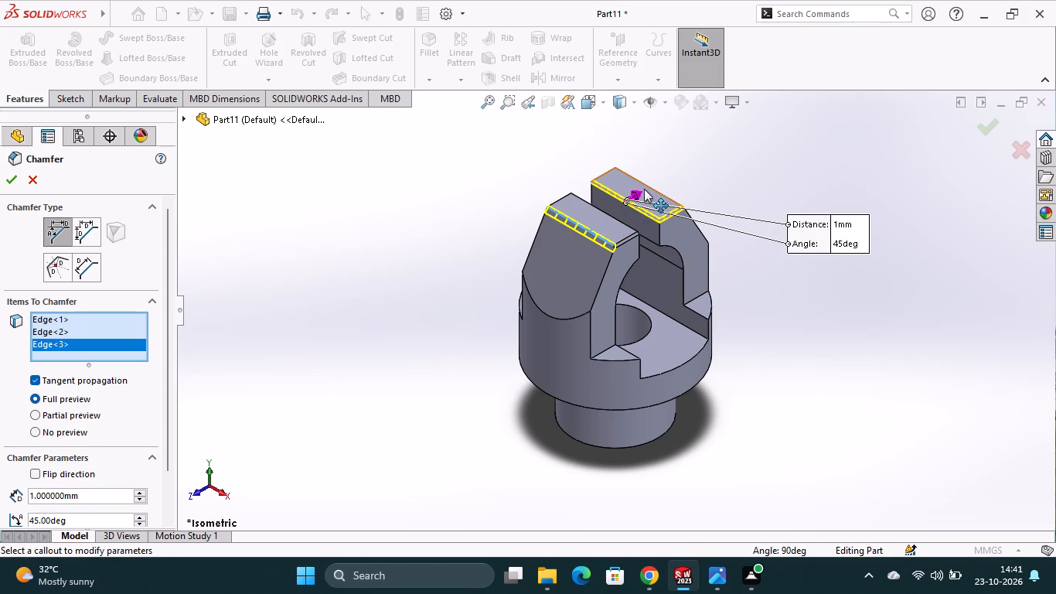
{"action": "middle_click_drag", "start_coordinate": [709, 252], "coordinate": [705, 271]}
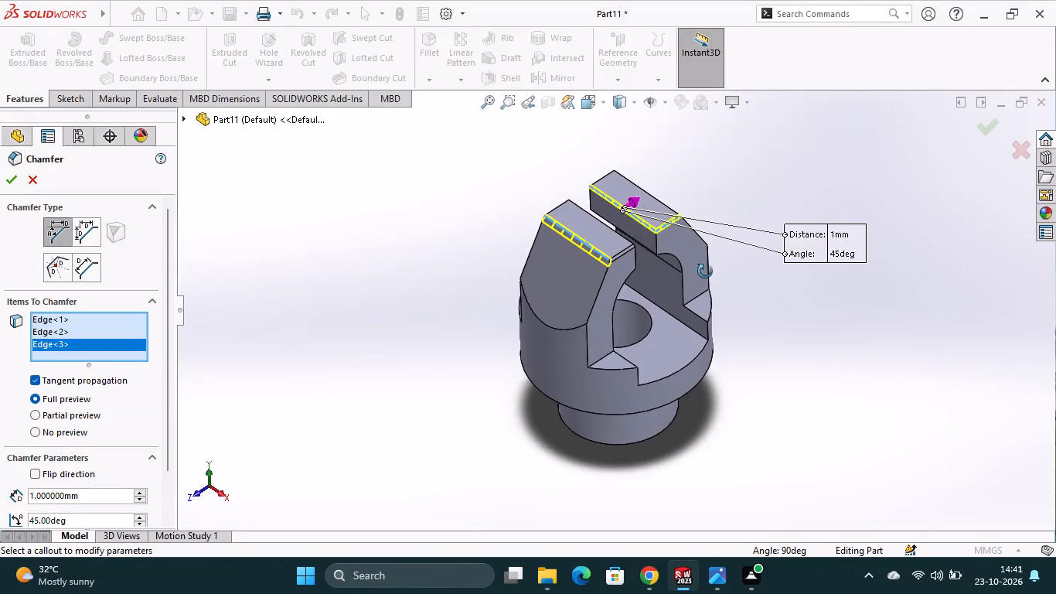
{"action": "middle_click_drag", "start_coordinate": [705, 271], "coordinate": [695, 277]}
{"action": "left_click", "coordinate": [546, 209]}
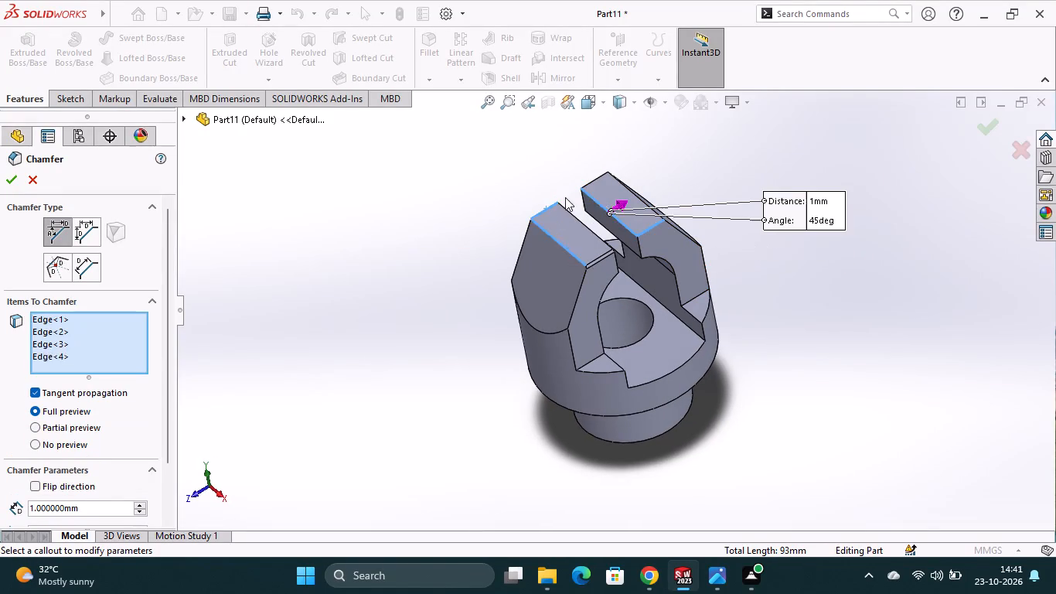
{"action": "left_click", "coordinate": [591, 182]}
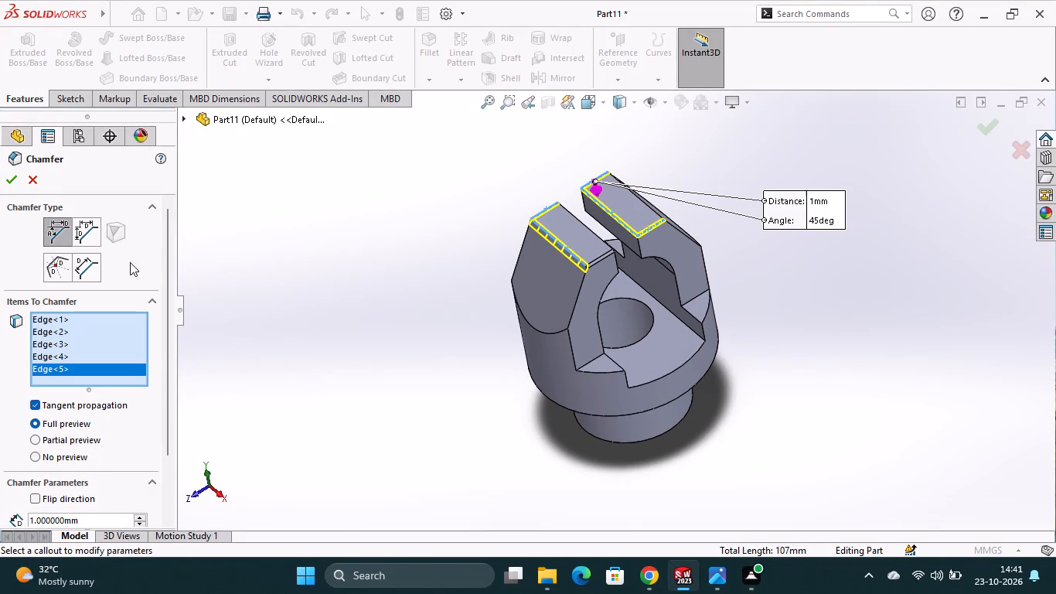
{"action": "left_click", "coordinate": [12, 183]}
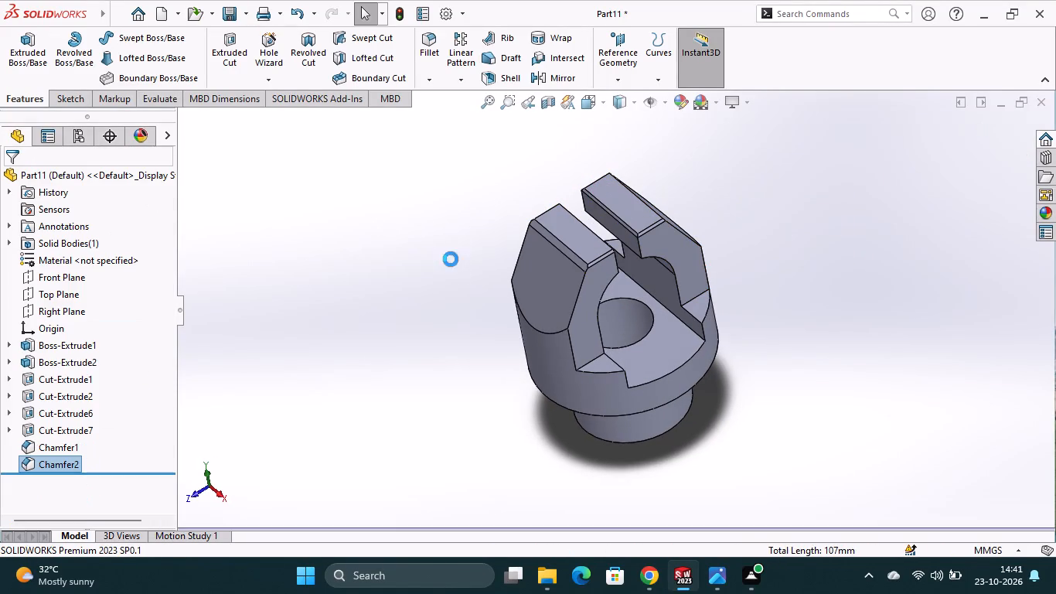
Chamfer the -Z arm tip's outer top edge and the four vertical end edges of the slot's facing walls 1 mm at 45 degrees.
{"action": "middle_click_drag", "start_coordinate": [768, 378], "coordinate": [713, 423]}
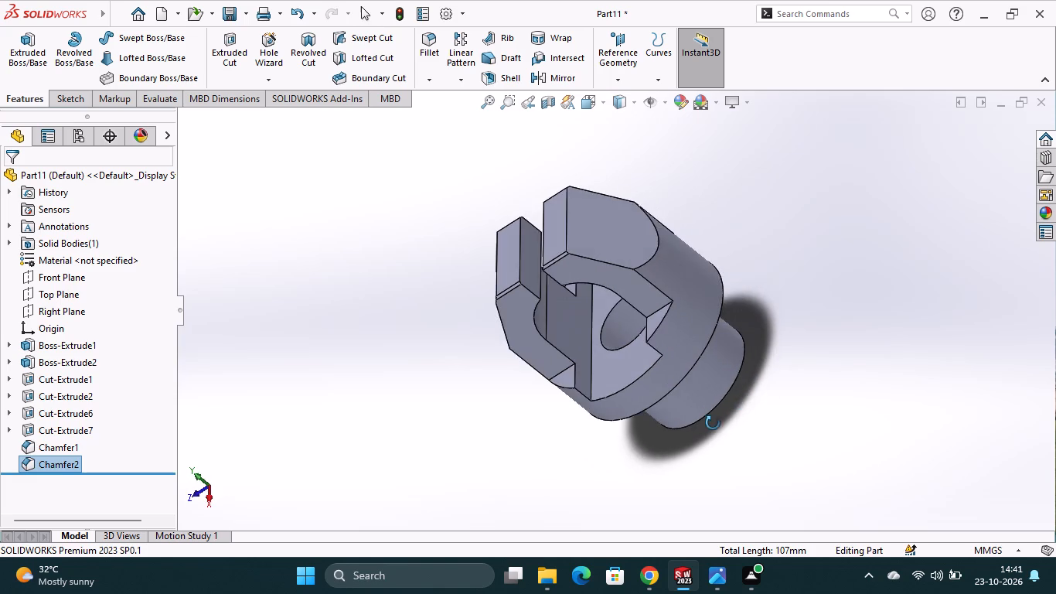
{"action": "middle_click_drag", "start_coordinate": [713, 423], "coordinate": [765, 398]}
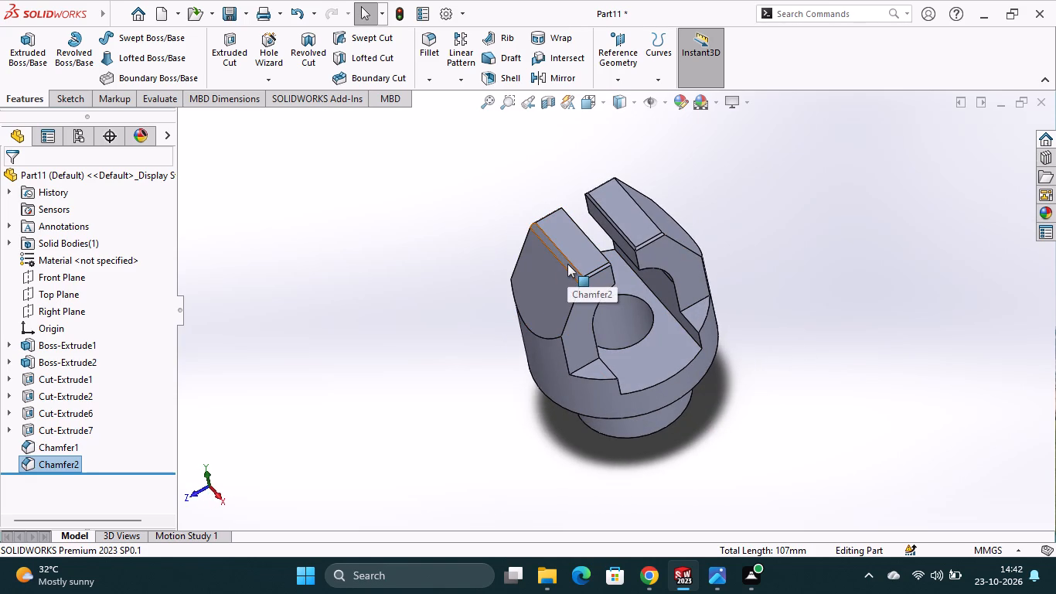
{"action": "left_click", "coordinate": [426, 80]}
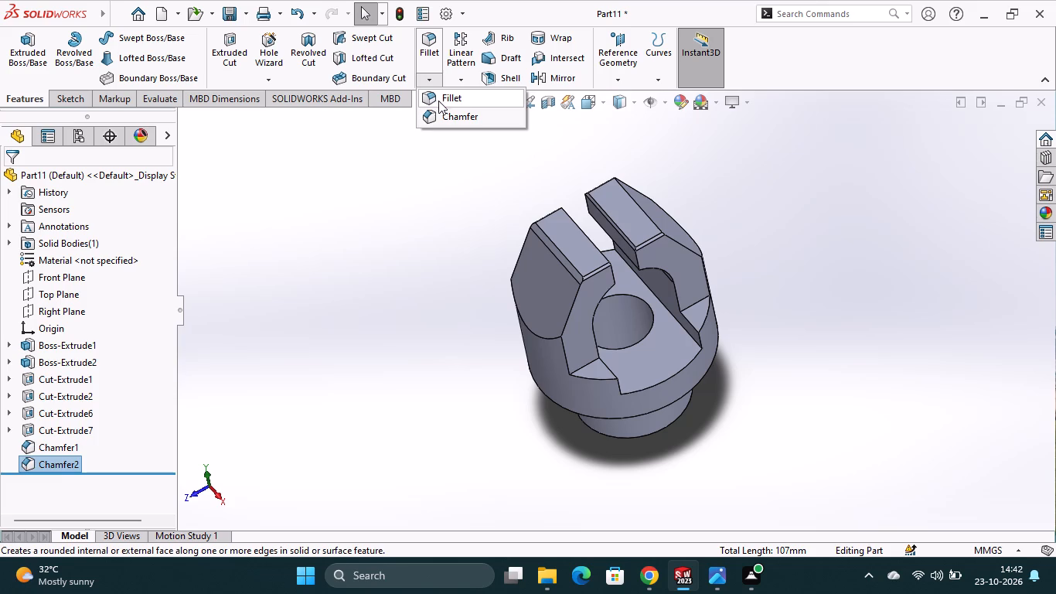
{"action": "left_click", "coordinate": [441, 112]}
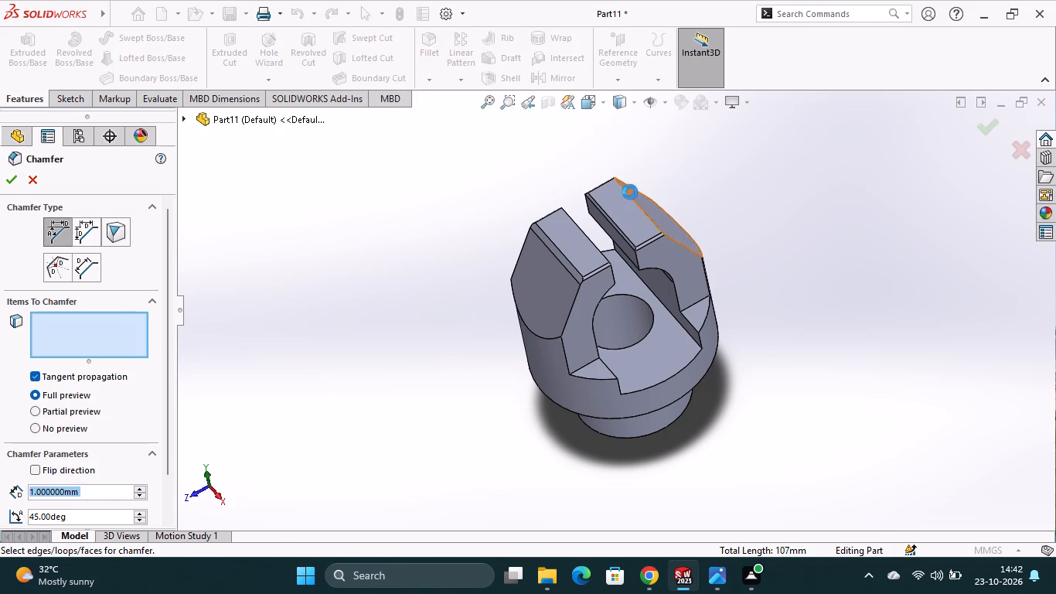
{"action": "left_click", "coordinate": [630, 198]}
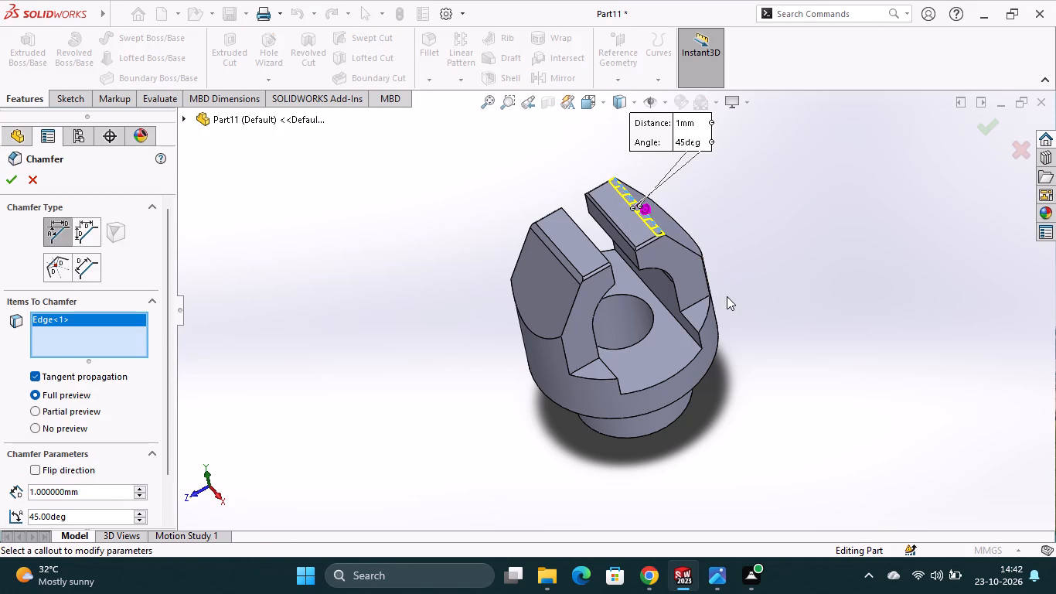
{"action": "middle_click_drag", "start_coordinate": [727, 296], "coordinate": [745, 259]}
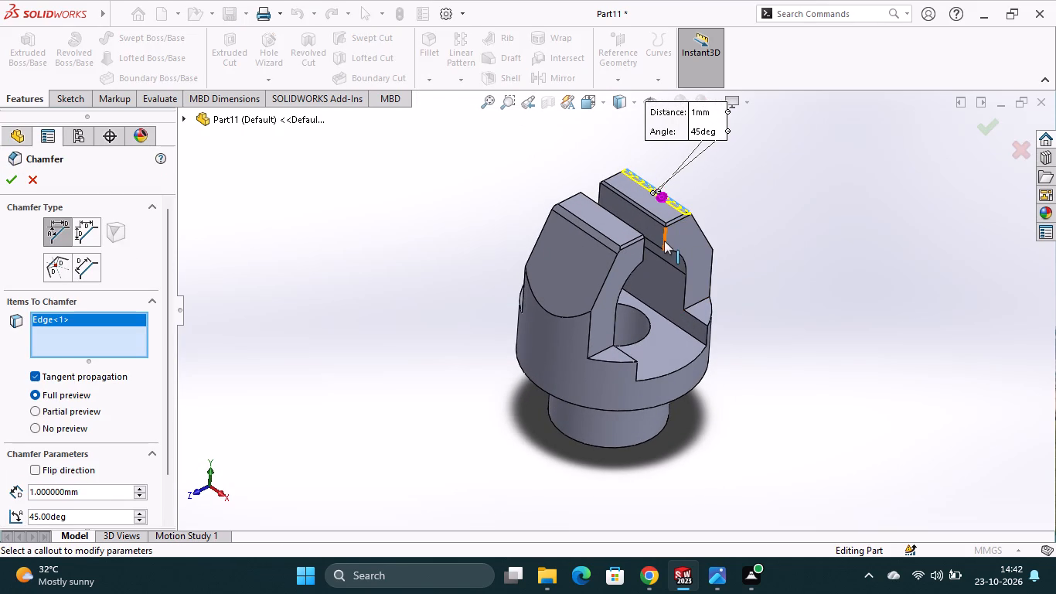
{"action": "left_click", "coordinate": [664, 241]}
{"action": "left_click", "coordinate": [645, 250]}
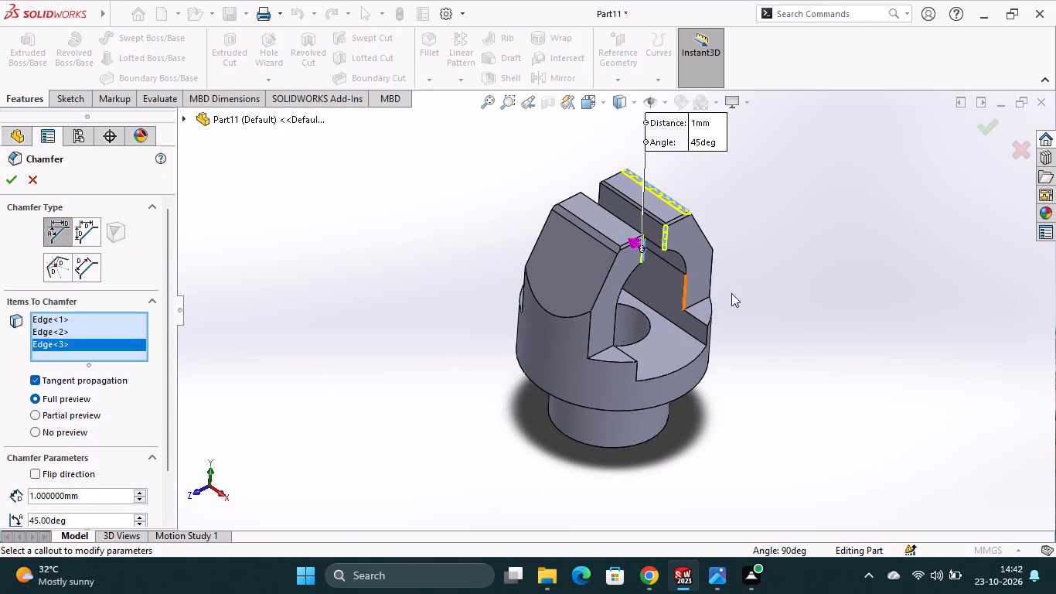
{"action": "middle_click_drag", "start_coordinate": [771, 282], "coordinate": [809, 377]}
{"action": "scroll", "coordinate": [809, 369], "scroll_direction": "up", "scroll_amount": 1}
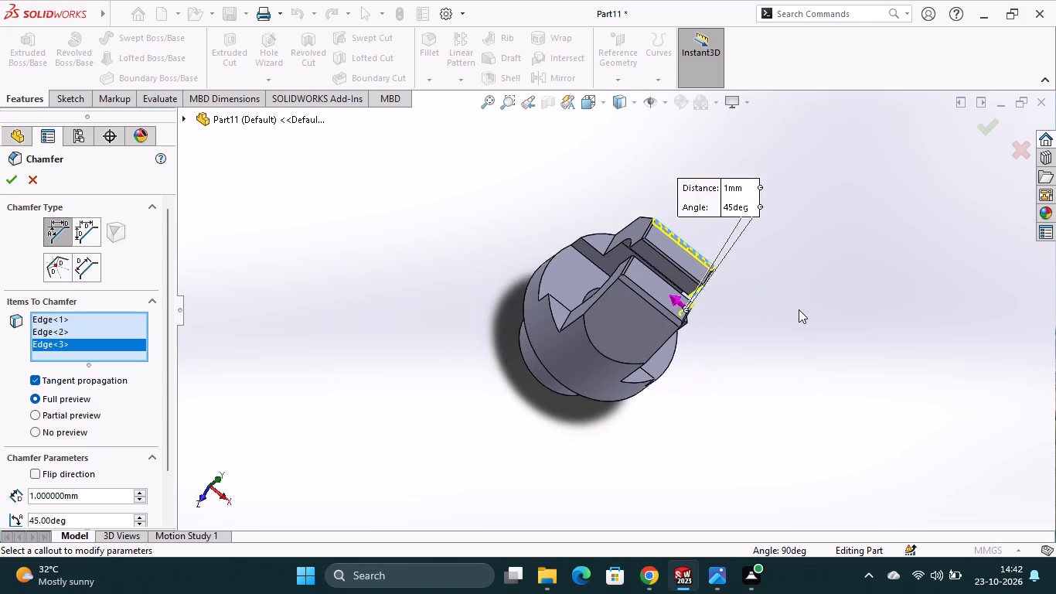
{"action": "middle_click_drag", "start_coordinate": [799, 309], "coordinate": [824, 372]}
{"action": "scroll", "coordinate": [798, 314], "scroll_direction": "down", "scroll_amount": 1}
{"action": "scroll", "coordinate": [813, 368], "scroll_direction": "up", "scroll_amount": 1}
{"action": "middle_click_drag", "start_coordinate": [718, 354], "coordinate": [756, 396]}
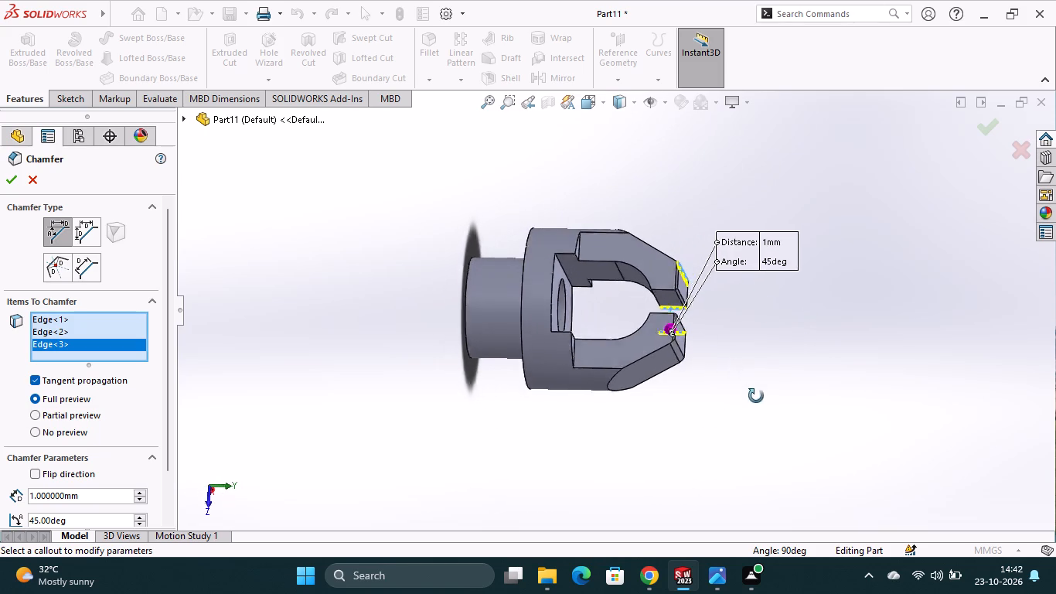
{"action": "middle_click_drag", "start_coordinate": [756, 396], "coordinate": [759, 399]}
{"action": "left_click", "coordinate": [666, 313]}
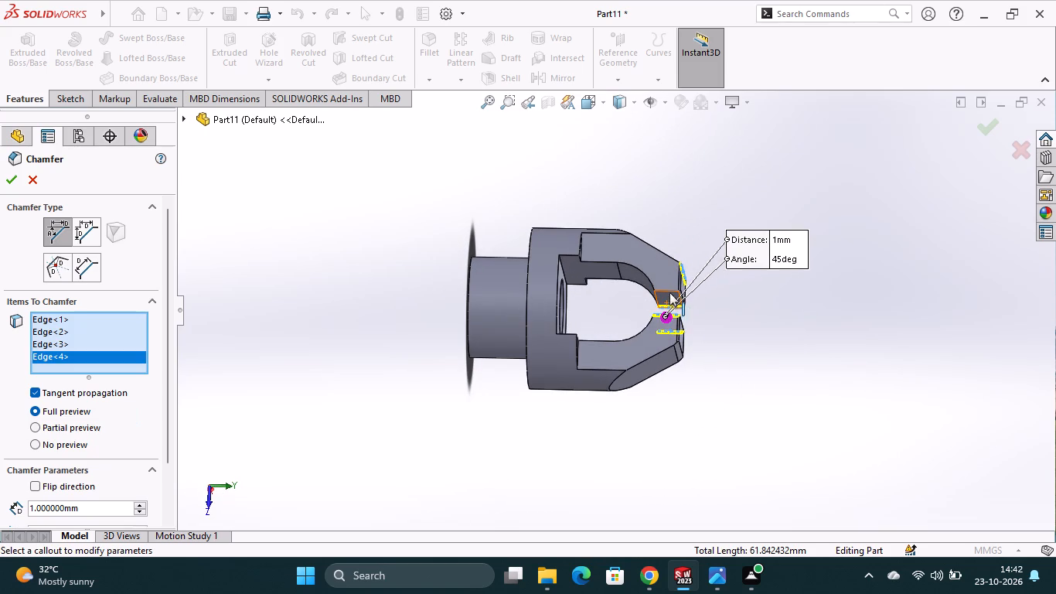
{"action": "left_click", "coordinate": [668, 292]}
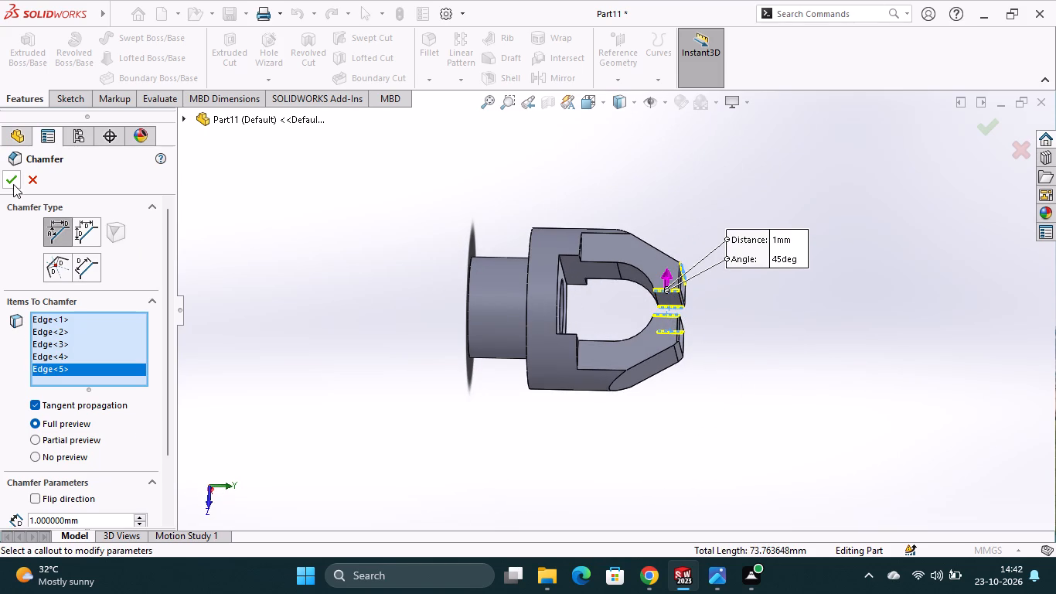
{"action": "left_click", "coordinate": [13, 184]}
{"action": "left_click", "coordinate": [359, 278]}
Inspect the chamfered arm tips, slot walls and arch opening from several angles.
{"action": "middle_click_drag", "start_coordinate": [718, 405], "coordinate": [659, 204]}
{"action": "scroll", "coordinate": [656, 196], "scroll_direction": "up", "scroll_amount": 1}
{"action": "middle_click_drag", "start_coordinate": [626, 317], "coordinate": [596, 193]}
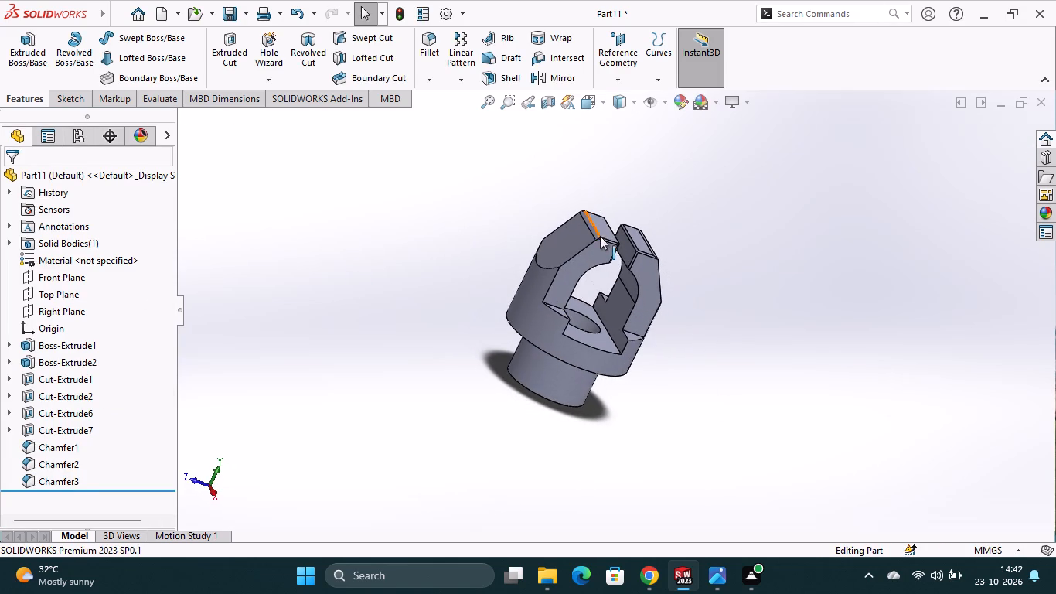
{"action": "scroll", "coordinate": [601, 275], "scroll_direction": "down", "scroll_amount": 1}
{"action": "middle_click_drag", "start_coordinate": [597, 286], "coordinate": [581, 241]}
{"action": "middle_click_drag", "start_coordinate": [588, 282], "coordinate": [595, 300]}
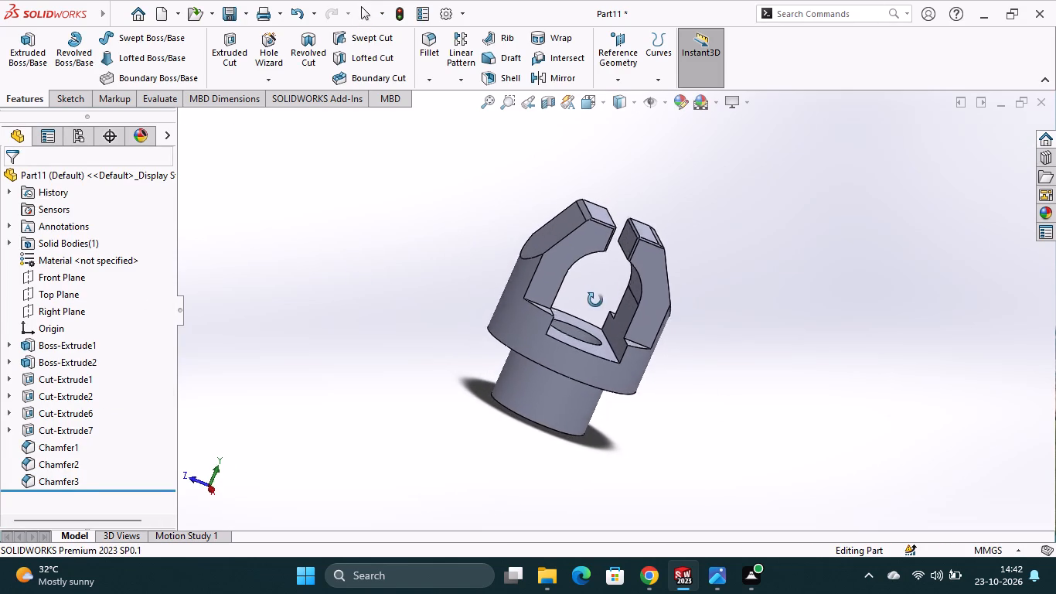
{"action": "middle_click_drag", "start_coordinate": [595, 300], "coordinate": [618, 346]}
{"action": "scroll", "coordinate": [618, 346], "scroll_direction": "down", "scroll_amount": 1}
{"action": "scroll", "coordinate": [618, 346], "scroll_direction": "up", "scroll_amount": 1}
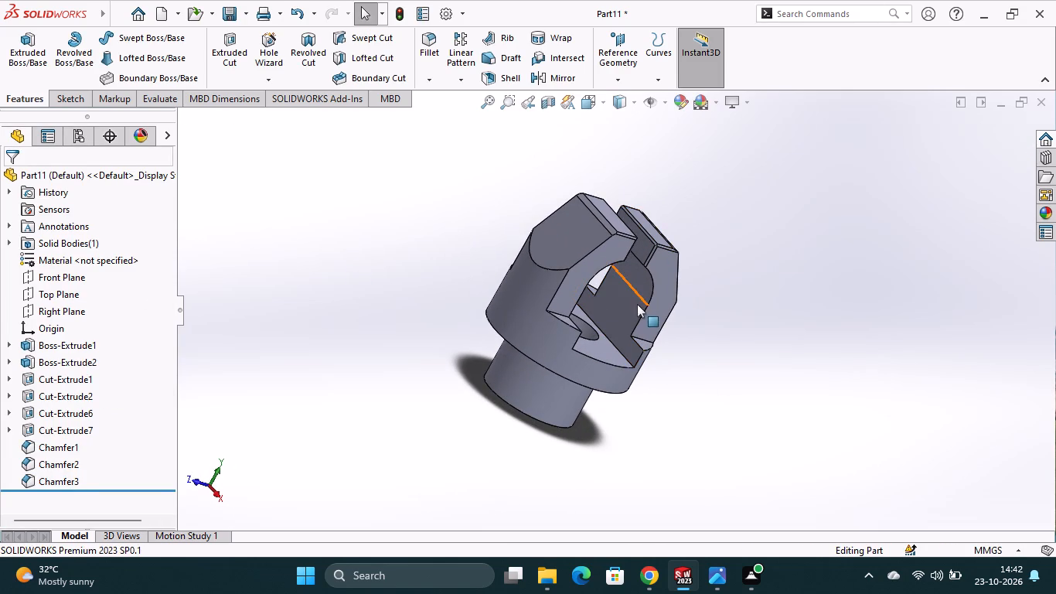
{"action": "middle_click_drag", "start_coordinate": [615, 316], "coordinate": [589, 258]}
{"action": "middle_click_drag", "start_coordinate": [593, 271], "coordinate": [591, 280]}
{"action": "scroll", "coordinate": [593, 271], "scroll_direction": "down", "scroll_amount": 1}
{"action": "scroll", "coordinate": [591, 286], "scroll_direction": "up", "scroll_amount": 1}
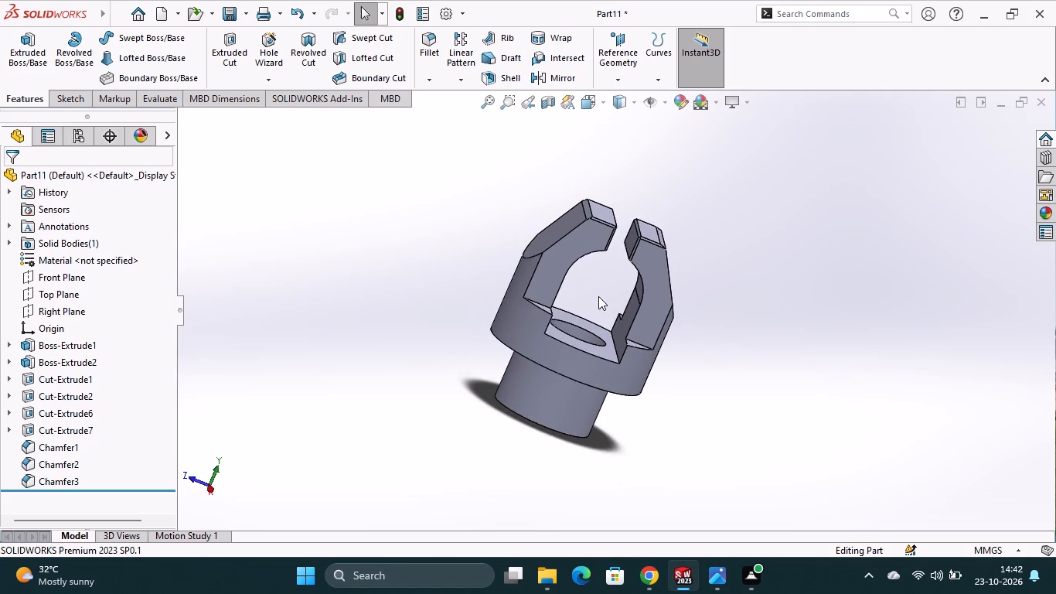
{"action": "scroll", "coordinate": [606, 319], "scroll_direction": "down", "scroll_amount": 1}
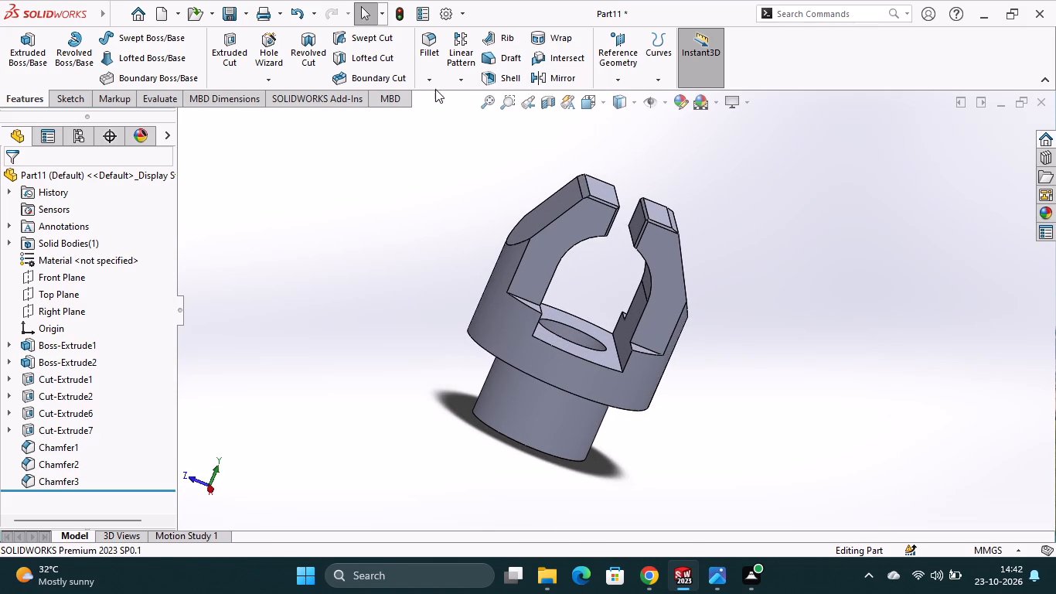
Chamfer the four short slot-side shoulder edges and the four arch opening edges on both arms 1 mm at 45 degrees.
{"action": "left_click", "coordinate": [433, 86]}
{"action": "left_click", "coordinate": [458, 124]}
{"action": "scroll", "coordinate": [594, 316], "scroll_direction": "down", "scroll_amount": 2}
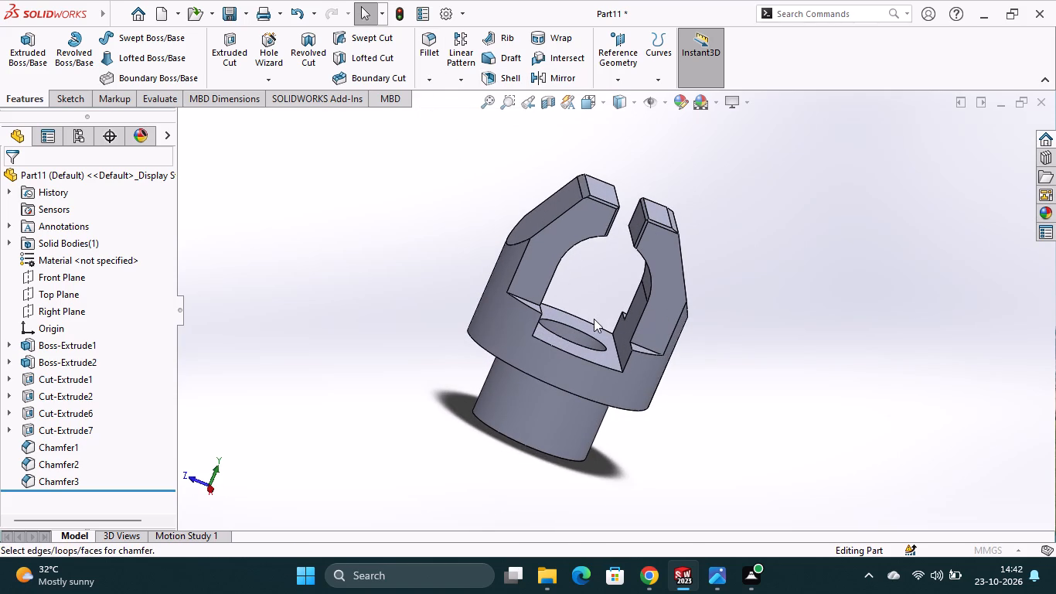
{"action": "middle_click_drag", "start_coordinate": [587, 319], "coordinate": [547, 271]}
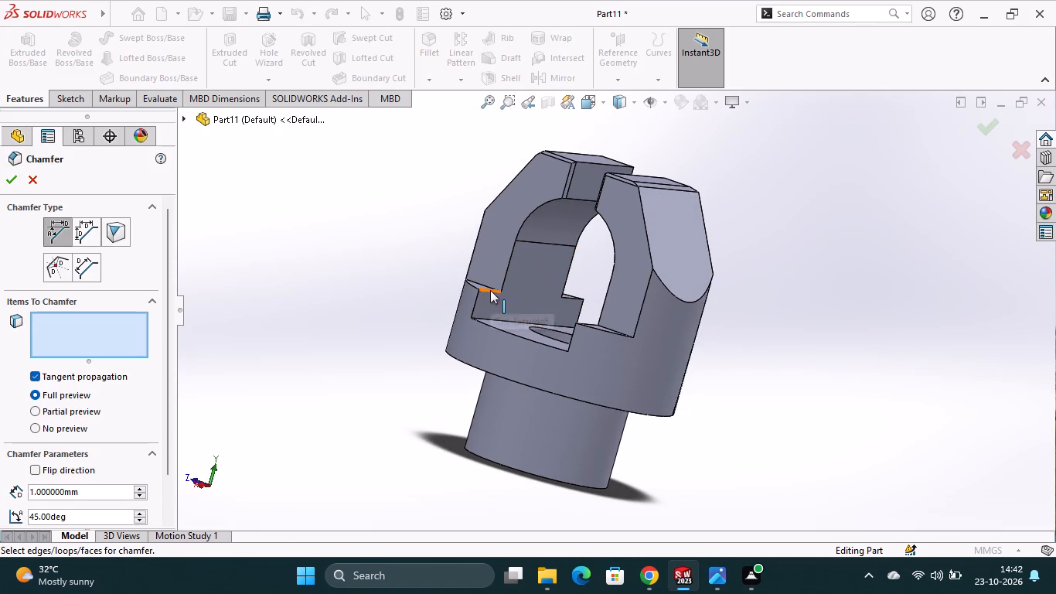
{"action": "left_click", "coordinate": [490, 291]}
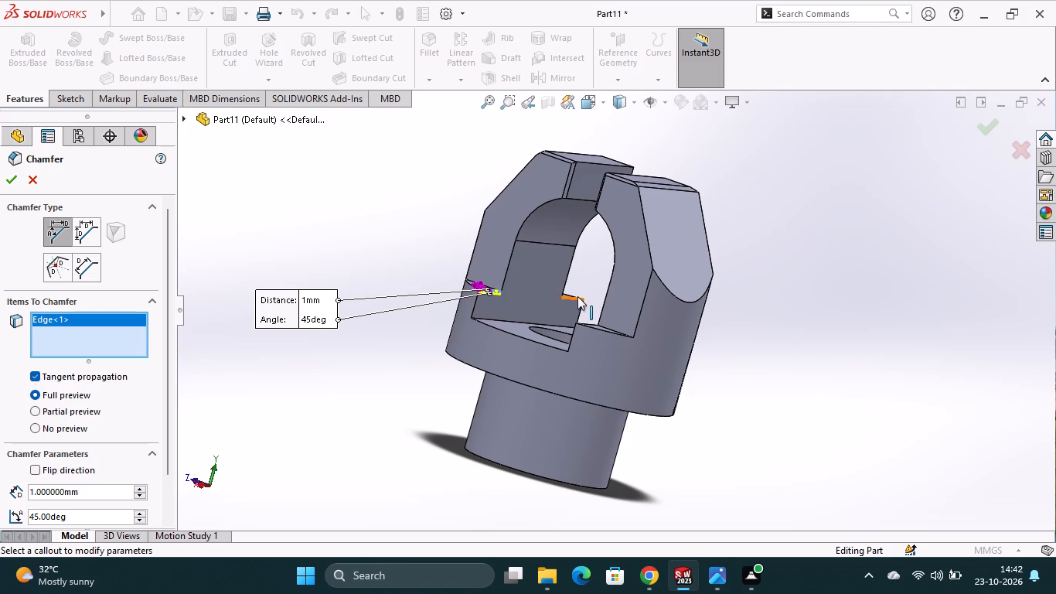
{"action": "left_click", "coordinate": [577, 297]}
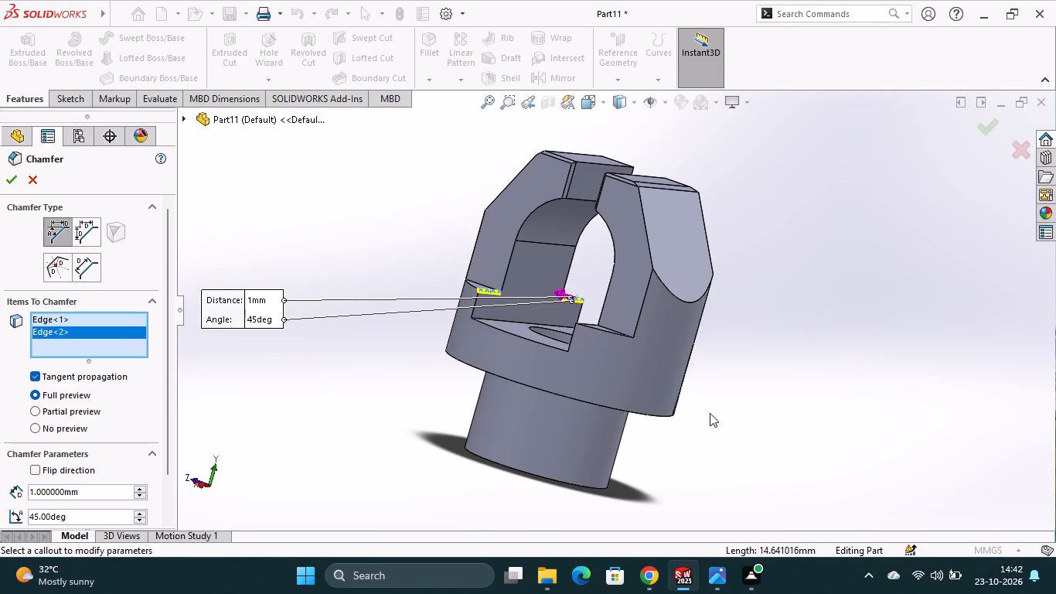
{"action": "middle_click_drag", "start_coordinate": [710, 413], "coordinate": [776, 477]}
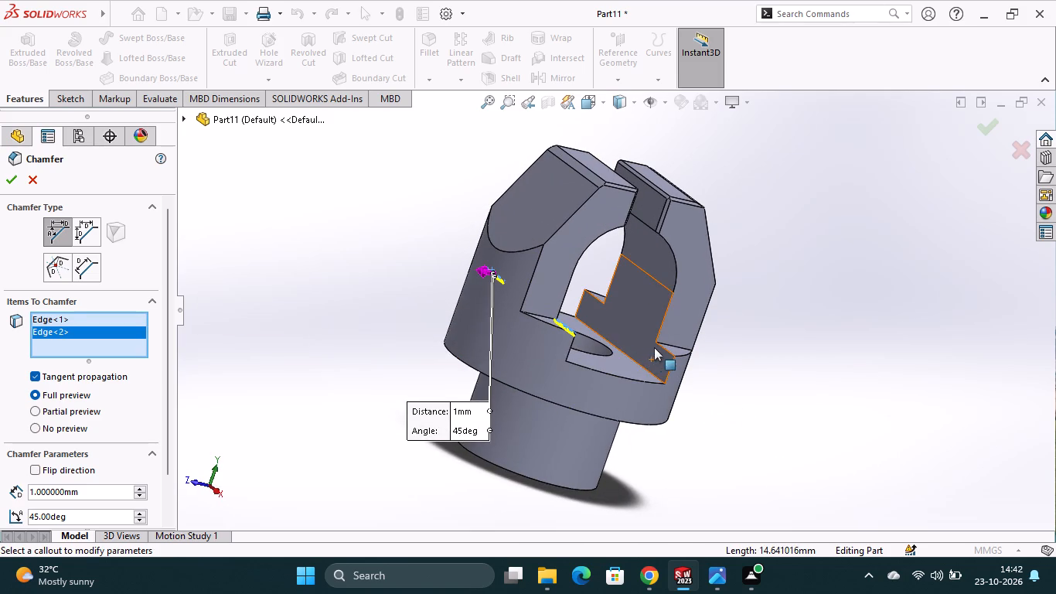
{"action": "left_click", "coordinate": [666, 351]}
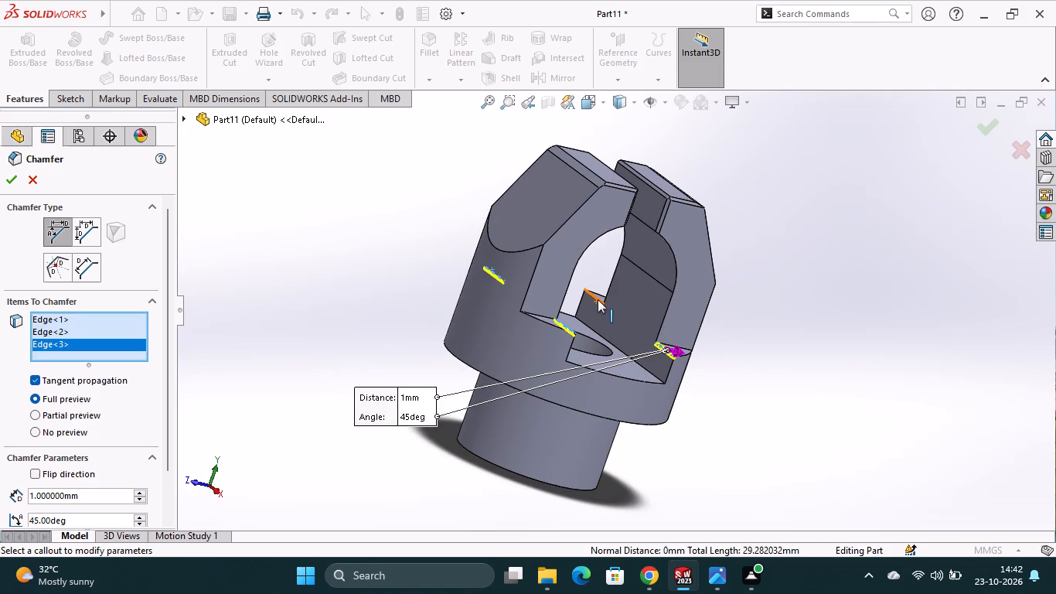
{"action": "left_click", "coordinate": [598, 299]}
{"action": "left_click", "coordinate": [663, 316]}
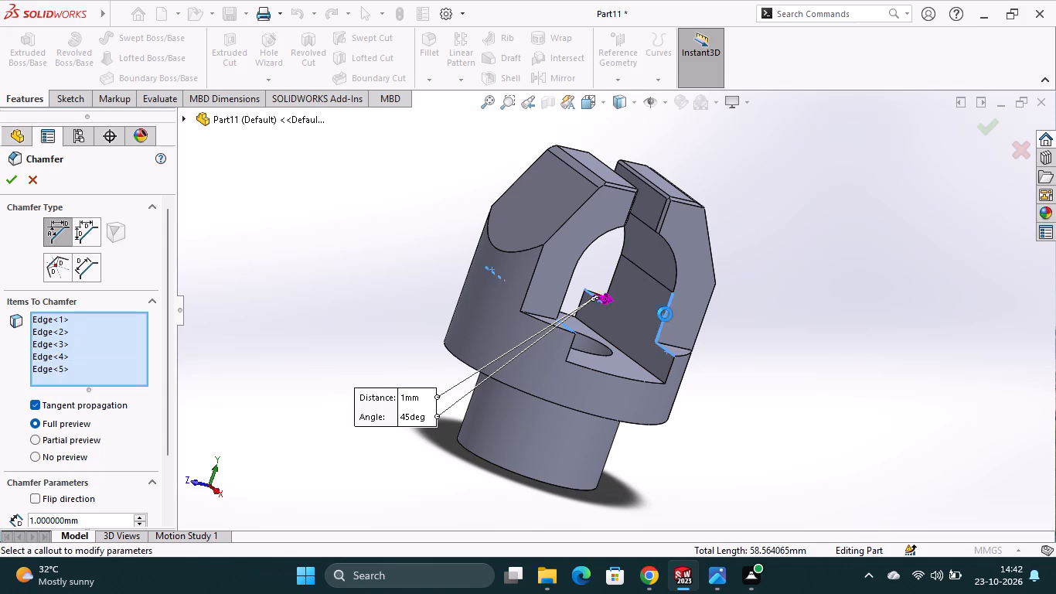
{"action": "left_click", "coordinate": [565, 299]}
{"action": "middle_click_drag", "start_coordinate": [786, 343], "coordinate": [694, 327]}
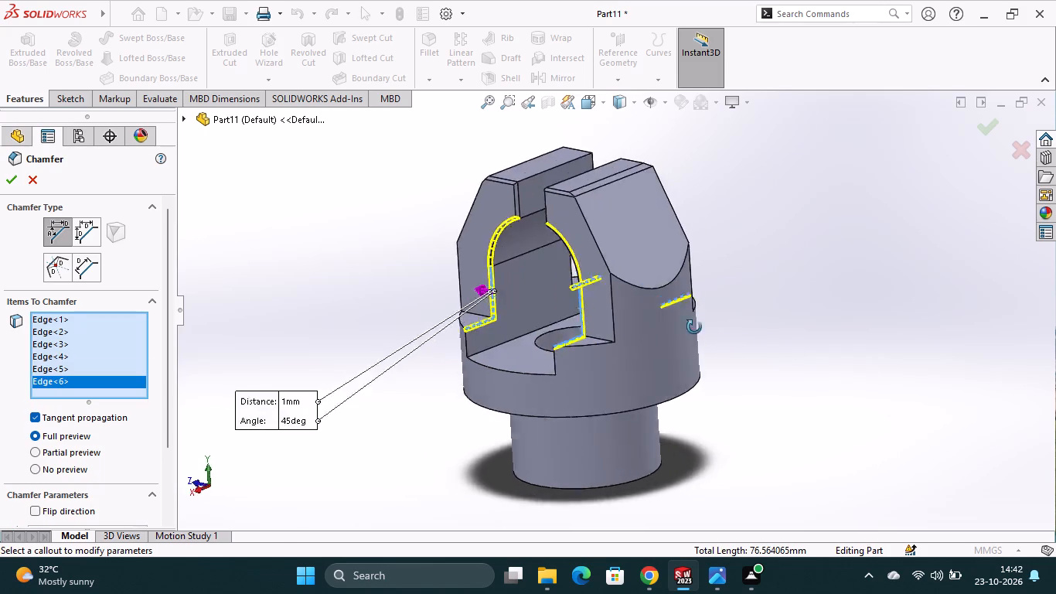
{"action": "middle_click_drag", "start_coordinate": [694, 327], "coordinate": [668, 318]}
{"action": "middle_click_drag", "start_coordinate": [748, 312], "coordinate": [615, 376]}
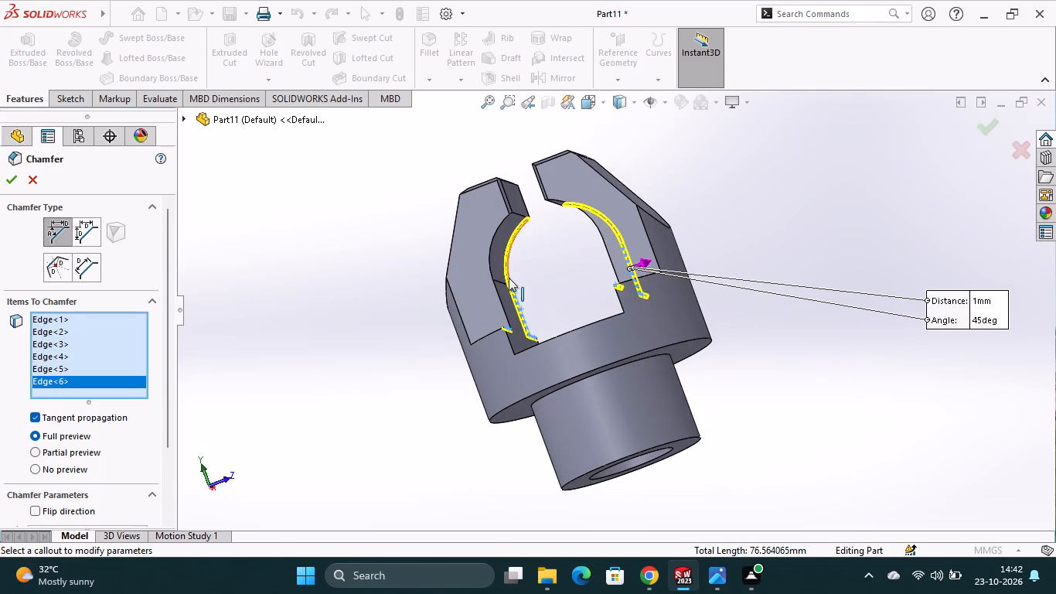
{"action": "left_click", "coordinate": [502, 299]}
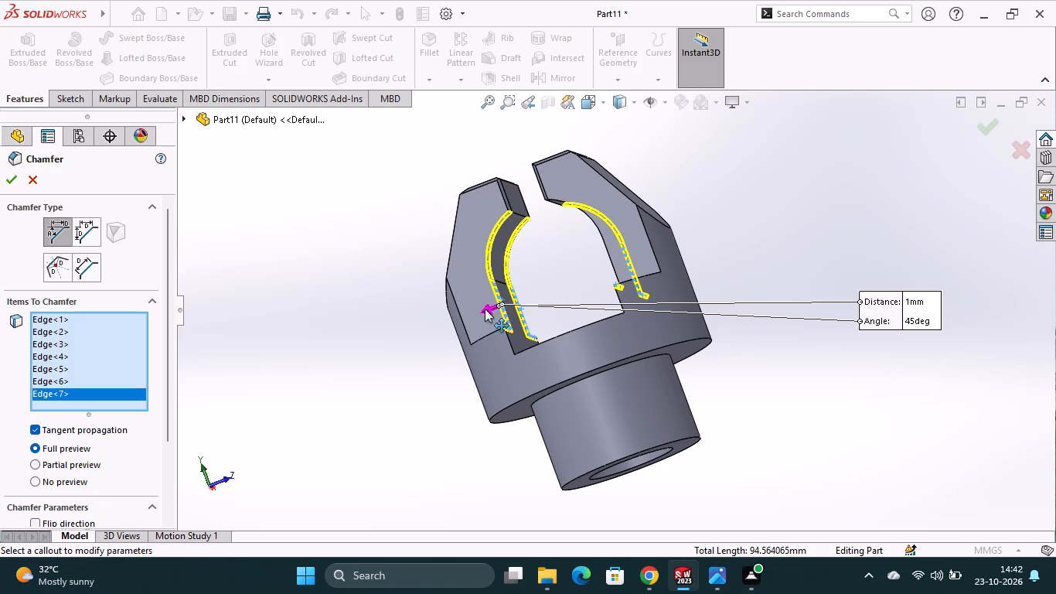
{"action": "left_click", "coordinate": [608, 259]}
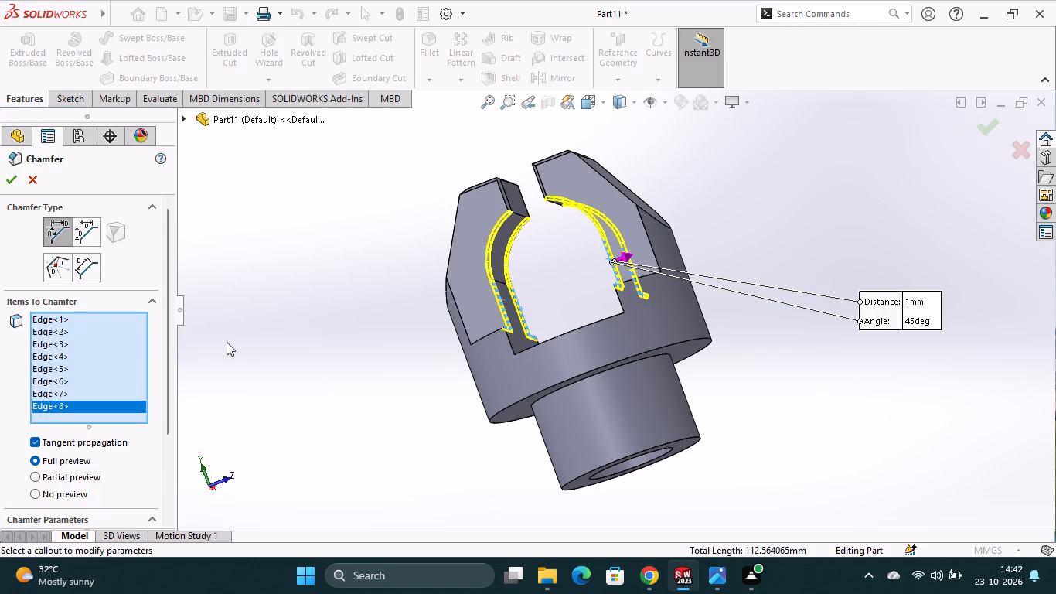
{"action": "left_click", "coordinate": [15, 177]}
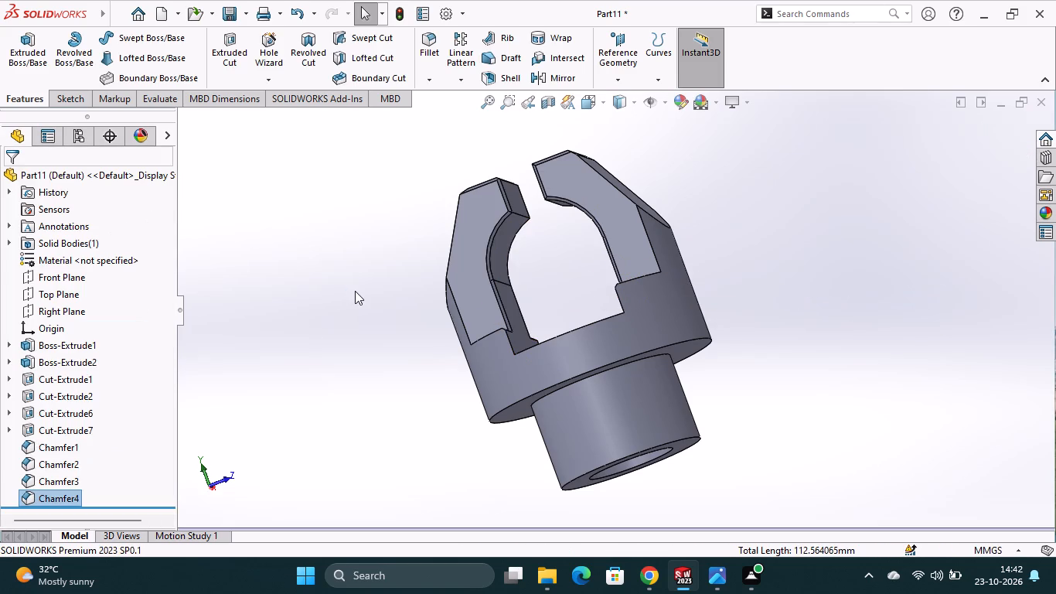
{"action": "left_click", "coordinate": [370, 302]}
Chamfer the slot floor's two curved outer edges and the bottom rims of the large and small cylinders 1 mm at 45 degrees.
{"action": "middle_click_drag", "start_coordinate": [416, 392], "coordinate": [424, 392]}
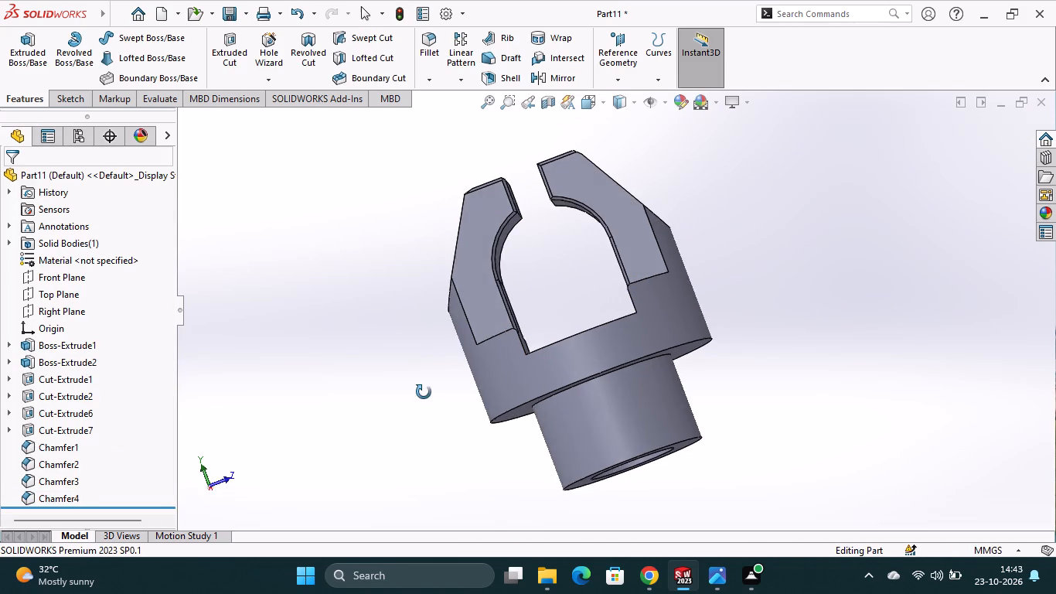
{"action": "middle_click_drag", "start_coordinate": [424, 392], "coordinate": [458, 408]}
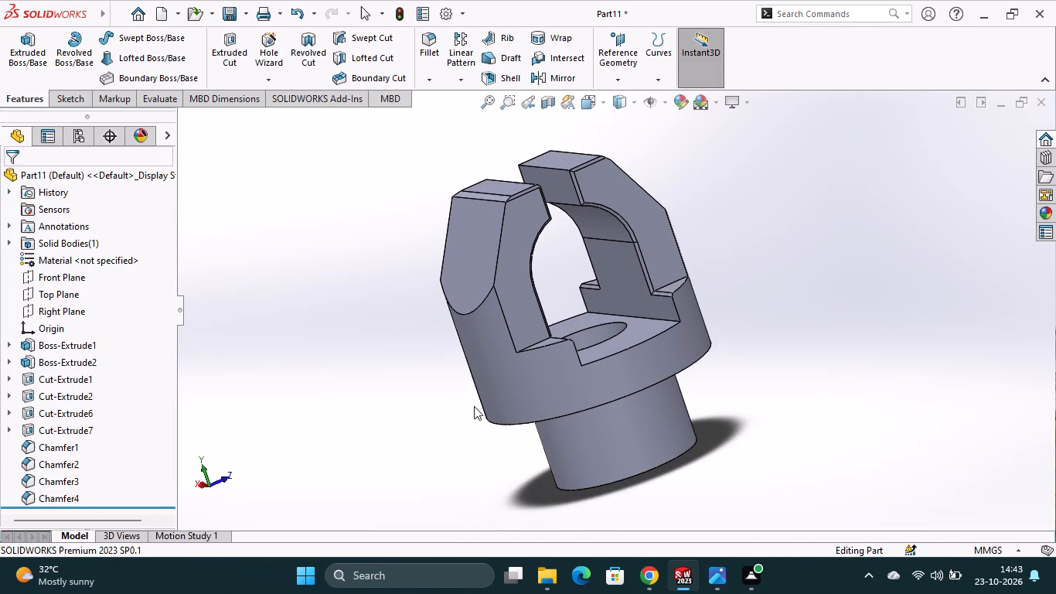
{"action": "left_click", "coordinate": [434, 87]}
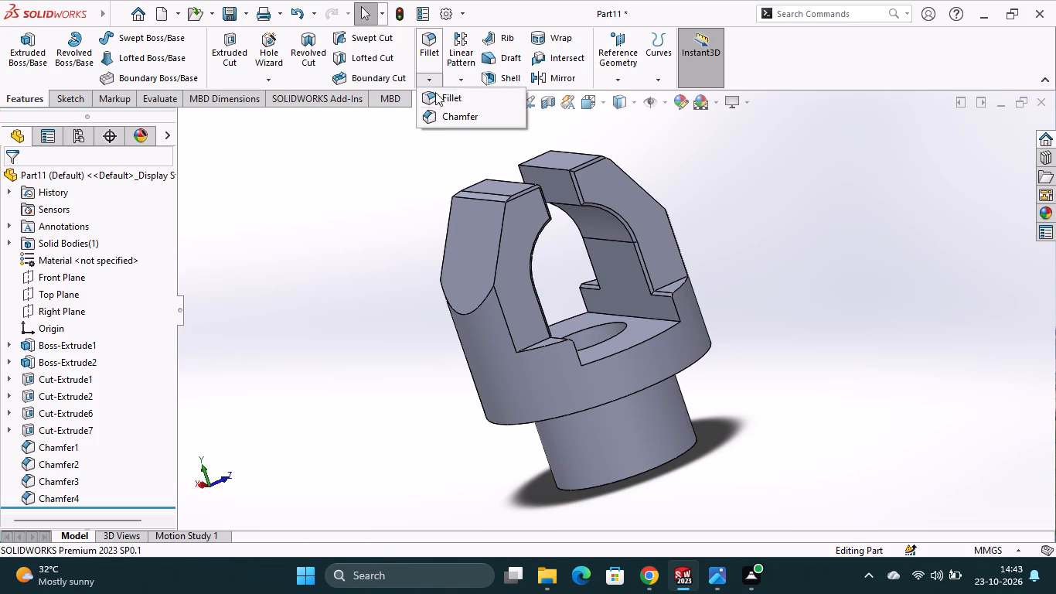
{"action": "left_click", "coordinate": [441, 118]}
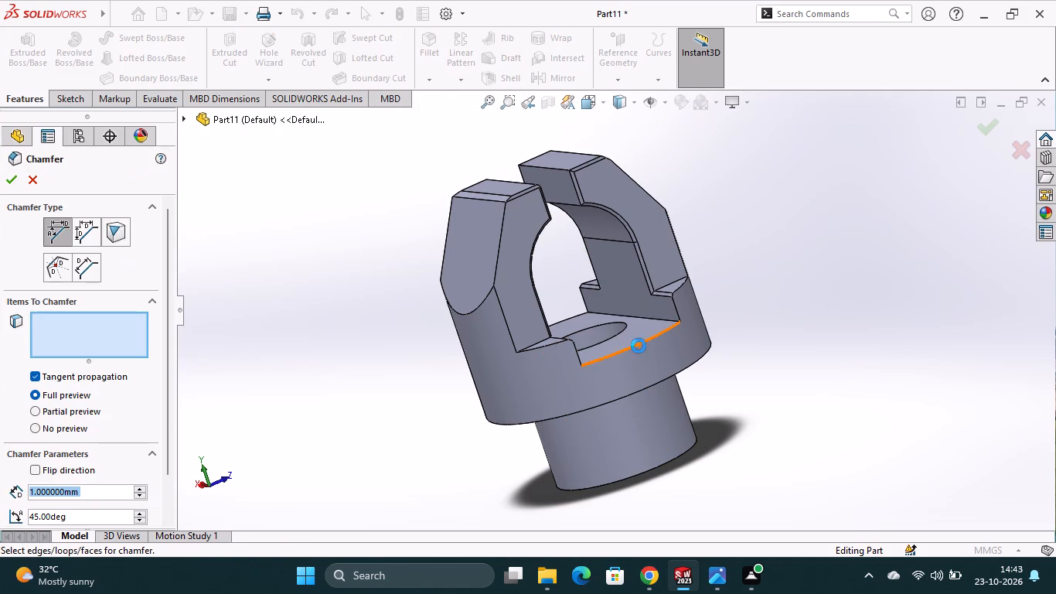
{"action": "left_click", "coordinate": [639, 346]}
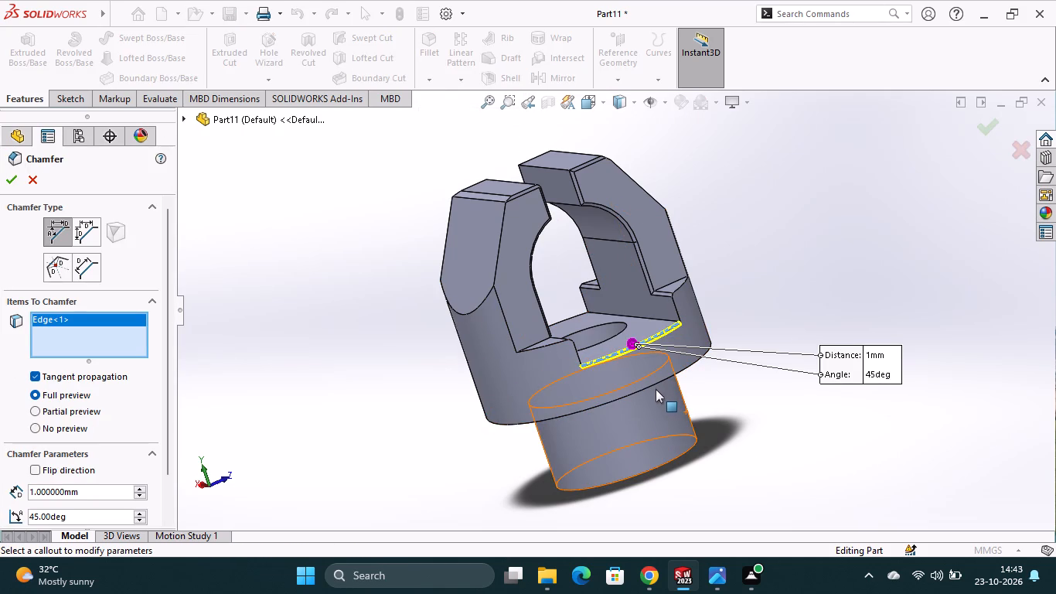
{"action": "left_click", "coordinate": [658, 383]}
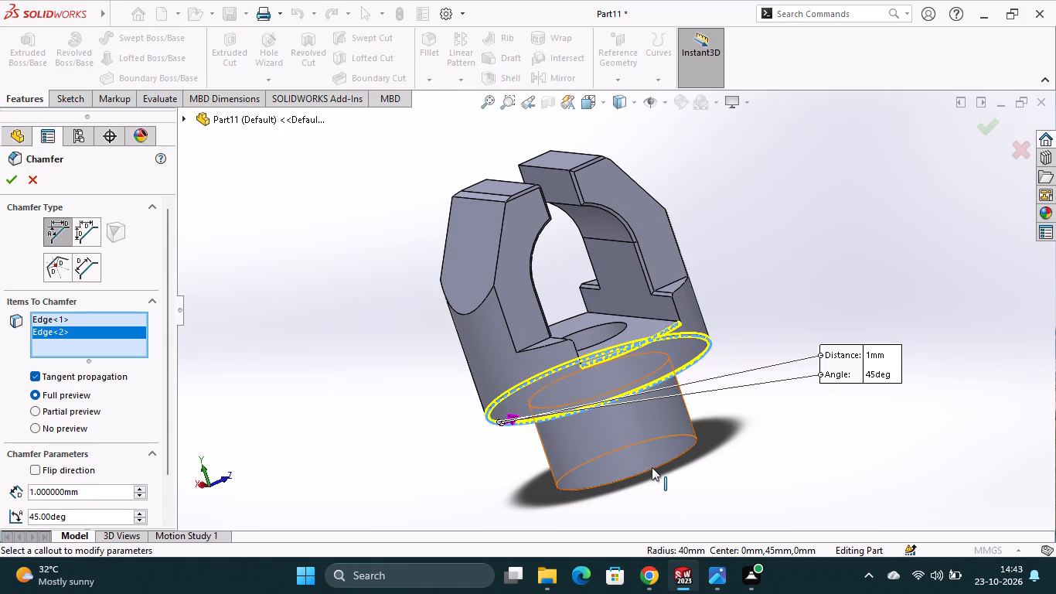
{"action": "left_click", "coordinate": [652, 469]}
{"action": "middle_click_drag", "start_coordinate": [734, 458], "coordinate": [770, 453]}
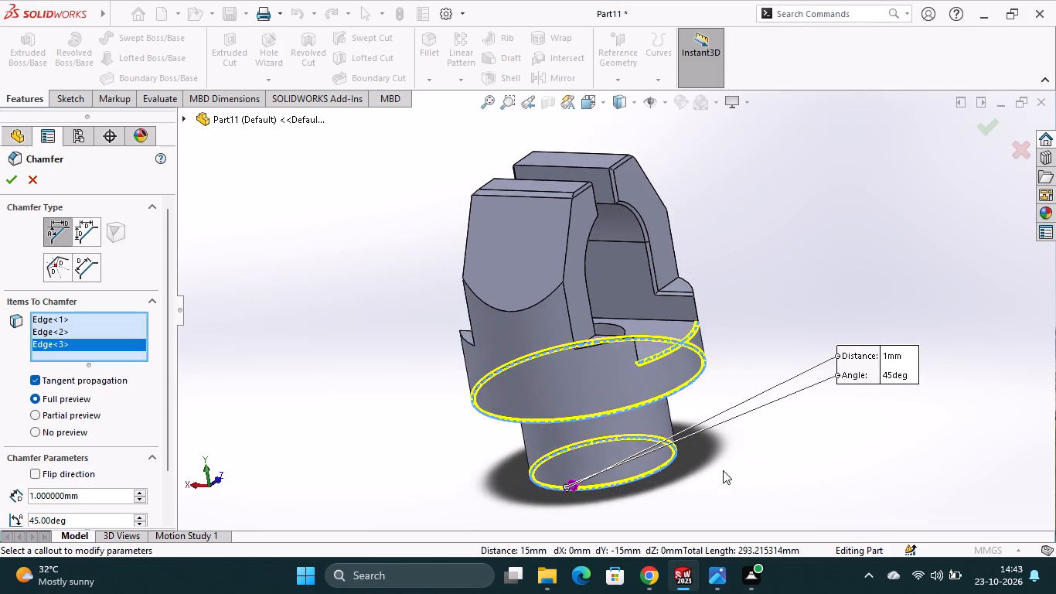
{"action": "middle_click_drag", "start_coordinate": [691, 478], "coordinate": [782, 466]}
{"action": "scroll", "coordinate": [460, 348], "scroll_direction": "up", "scroll_amount": 1}
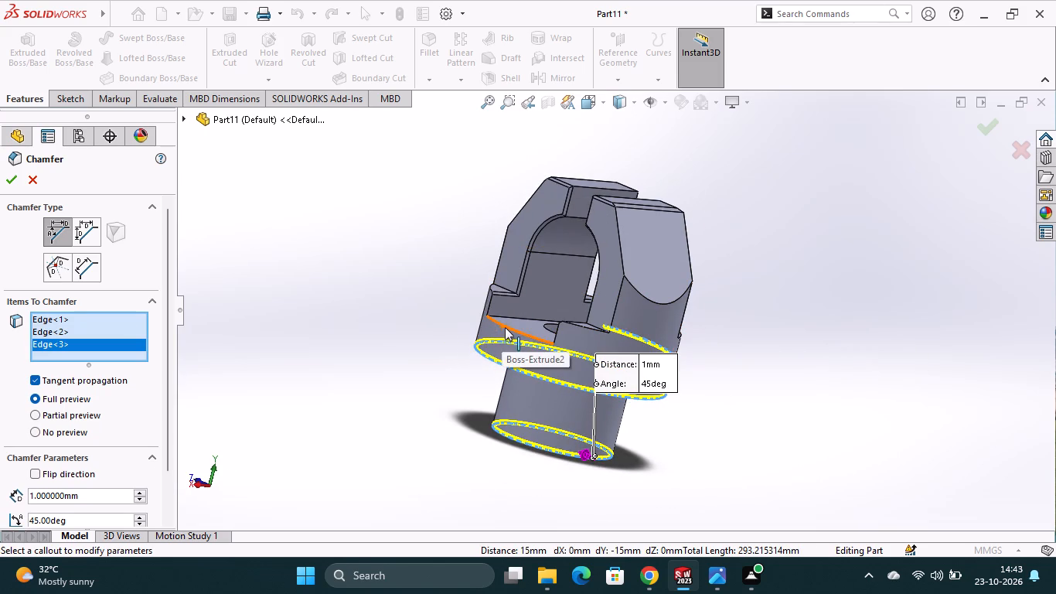
{"action": "left_click", "coordinate": [506, 326]}
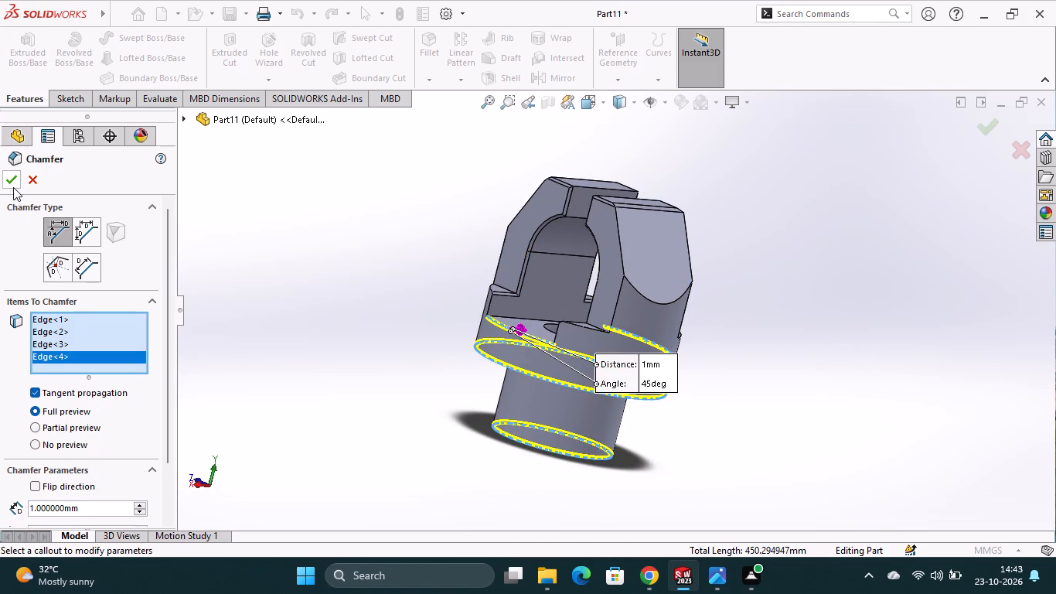
{"action": "left_click", "coordinate": [12, 187]}
{"action": "left_click", "coordinate": [349, 323]}
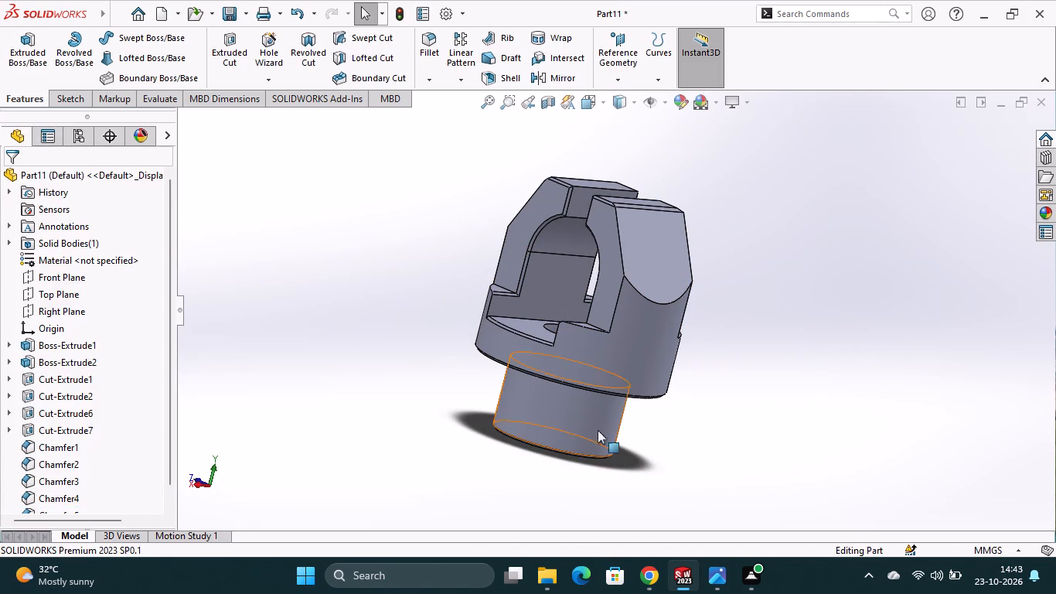
Inspect the chamfered cylinder rims, slot floor edges and arch opening from several angles.
{"action": "middle_click_drag", "start_coordinate": [673, 417], "coordinate": [658, 475]}
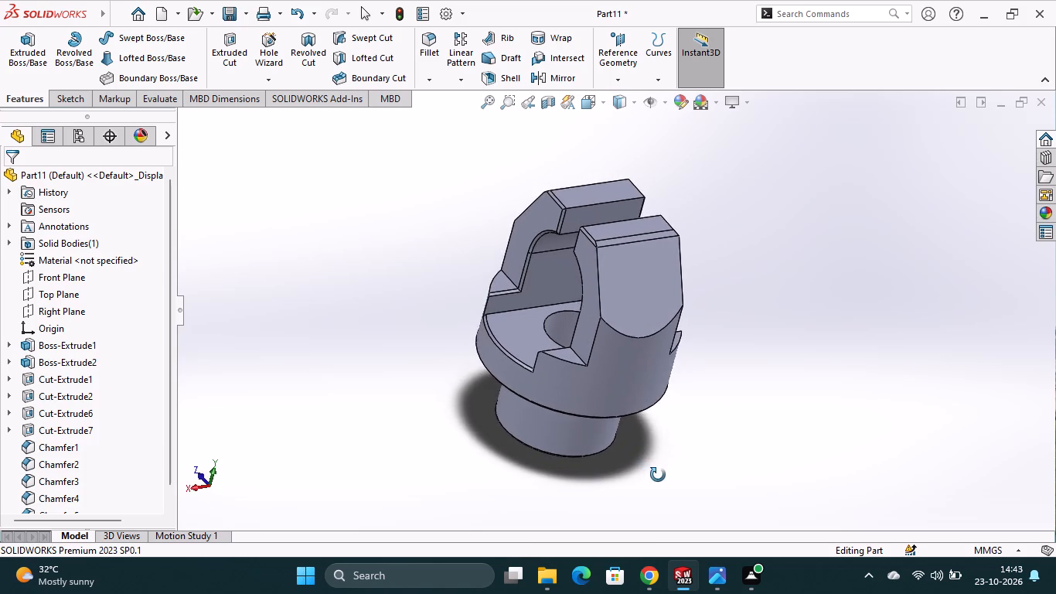
{"action": "middle_click_drag", "start_coordinate": [658, 475], "coordinate": [680, 481]}
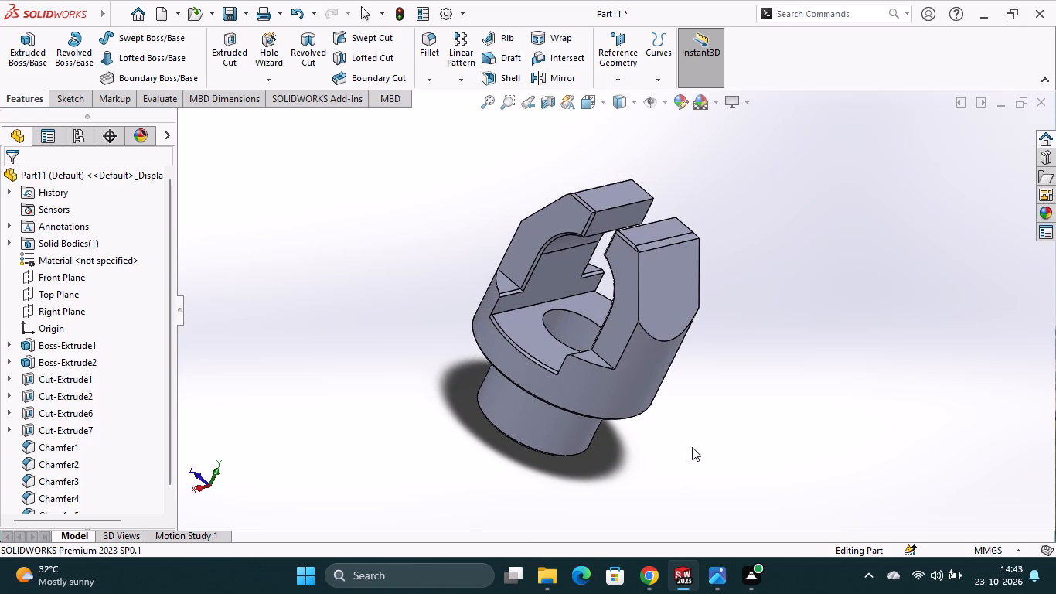
{"action": "middle_click_drag", "start_coordinate": [716, 420], "coordinate": [679, 376]}
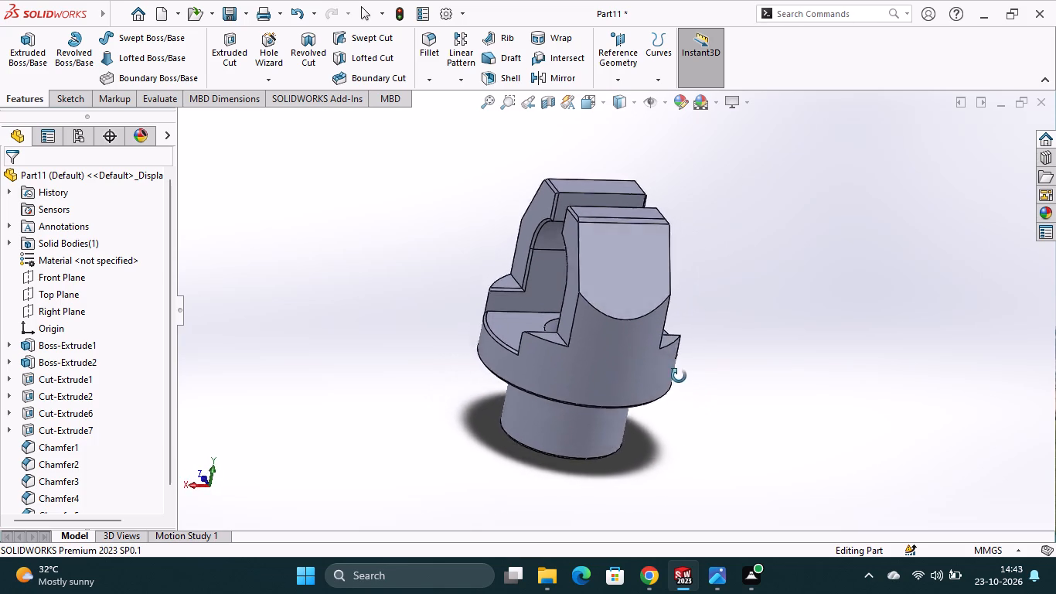
{"action": "middle_click_drag", "start_coordinate": [679, 376], "coordinate": [646, 274]}
{"action": "middle_click_drag", "start_coordinate": [690, 311], "coordinate": [632, 357]}
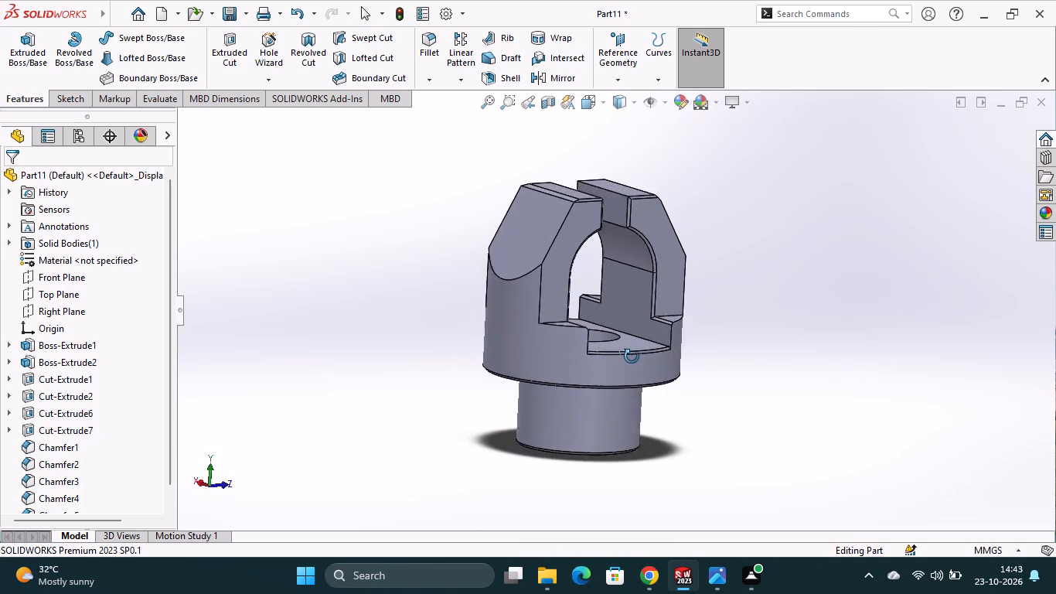
{"action": "middle_click_drag", "start_coordinate": [632, 357], "coordinate": [611, 353]}
{"action": "middle_click_drag", "start_coordinate": [594, 344], "coordinate": [587, 353]}
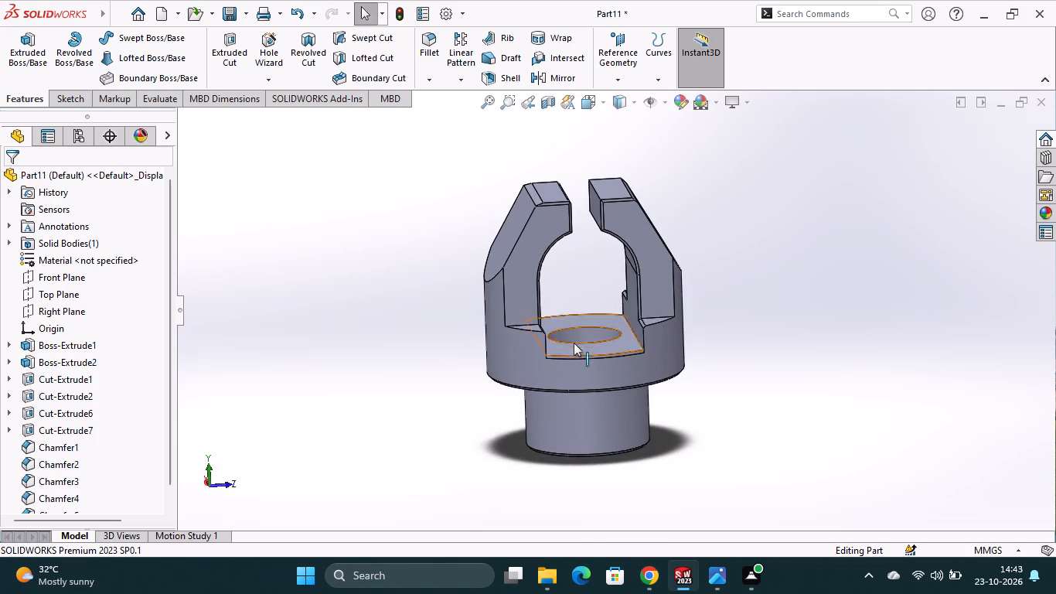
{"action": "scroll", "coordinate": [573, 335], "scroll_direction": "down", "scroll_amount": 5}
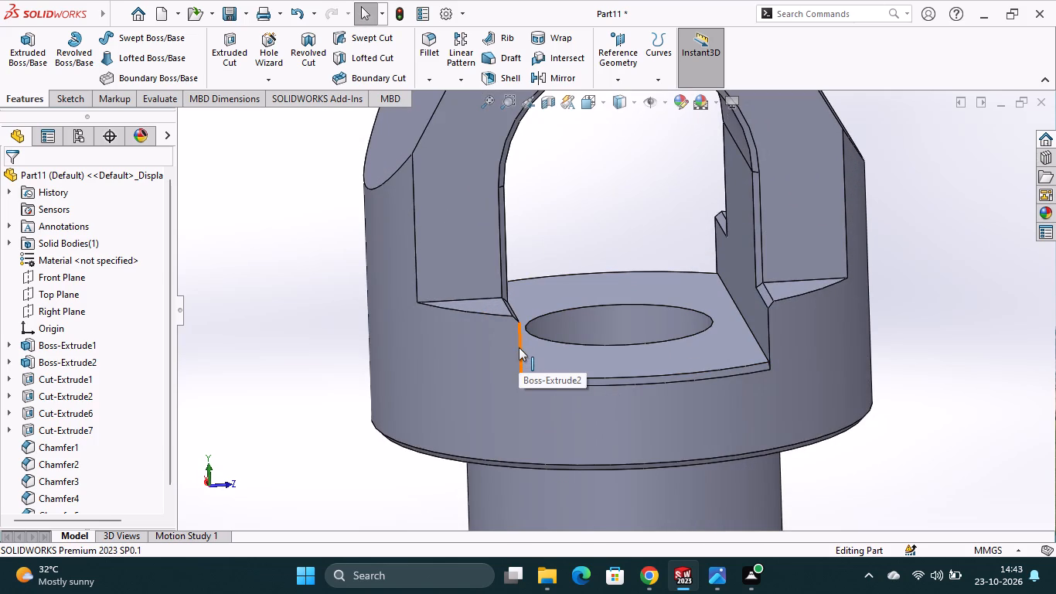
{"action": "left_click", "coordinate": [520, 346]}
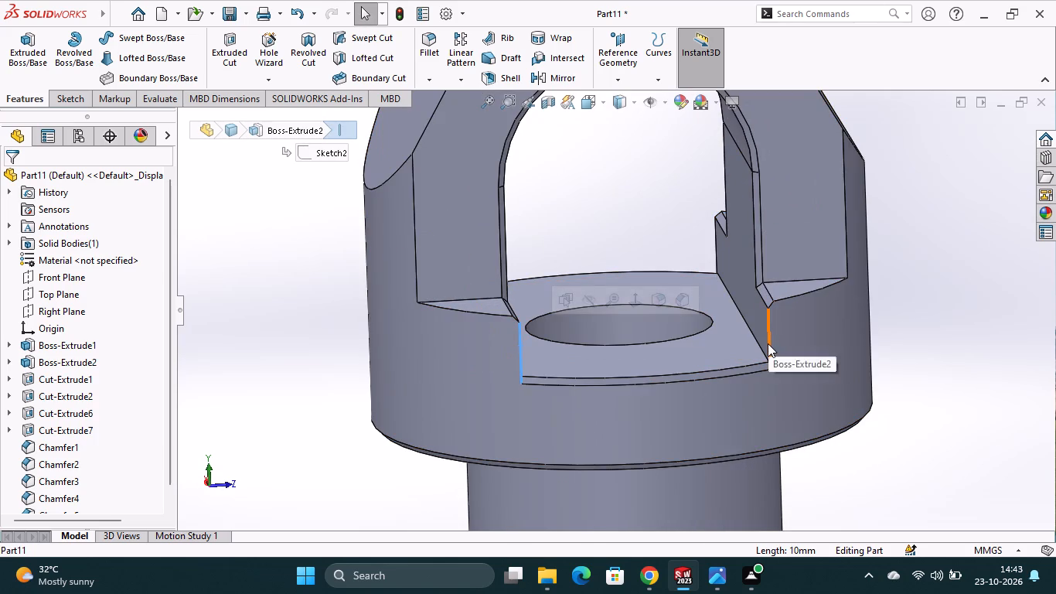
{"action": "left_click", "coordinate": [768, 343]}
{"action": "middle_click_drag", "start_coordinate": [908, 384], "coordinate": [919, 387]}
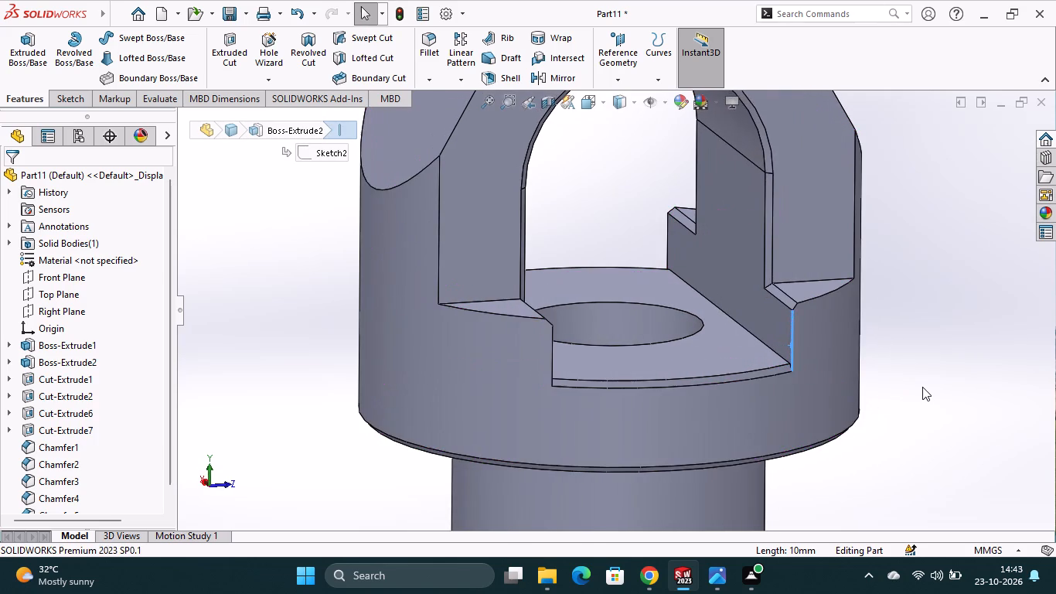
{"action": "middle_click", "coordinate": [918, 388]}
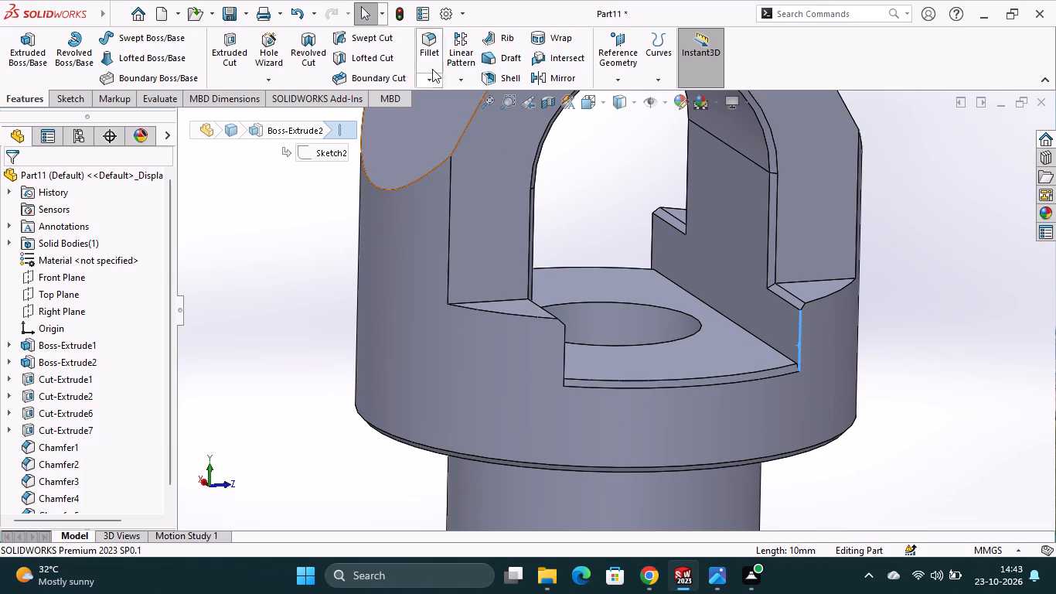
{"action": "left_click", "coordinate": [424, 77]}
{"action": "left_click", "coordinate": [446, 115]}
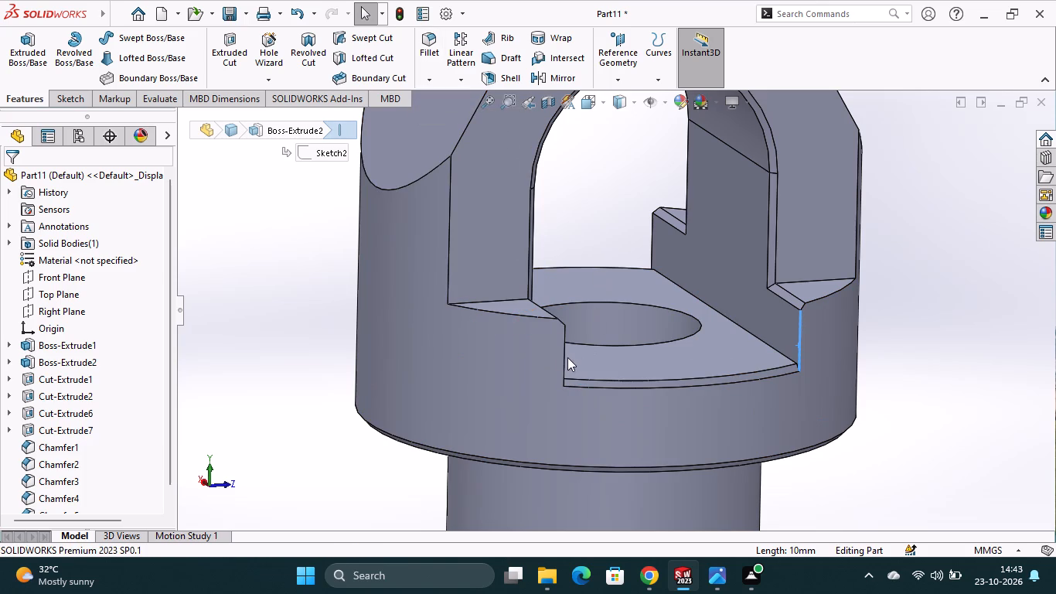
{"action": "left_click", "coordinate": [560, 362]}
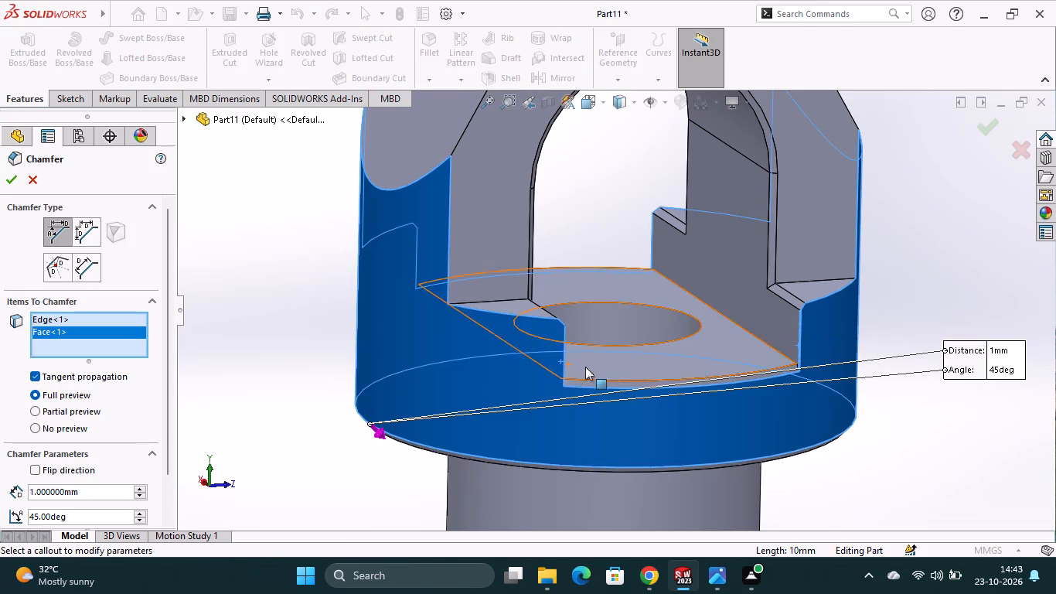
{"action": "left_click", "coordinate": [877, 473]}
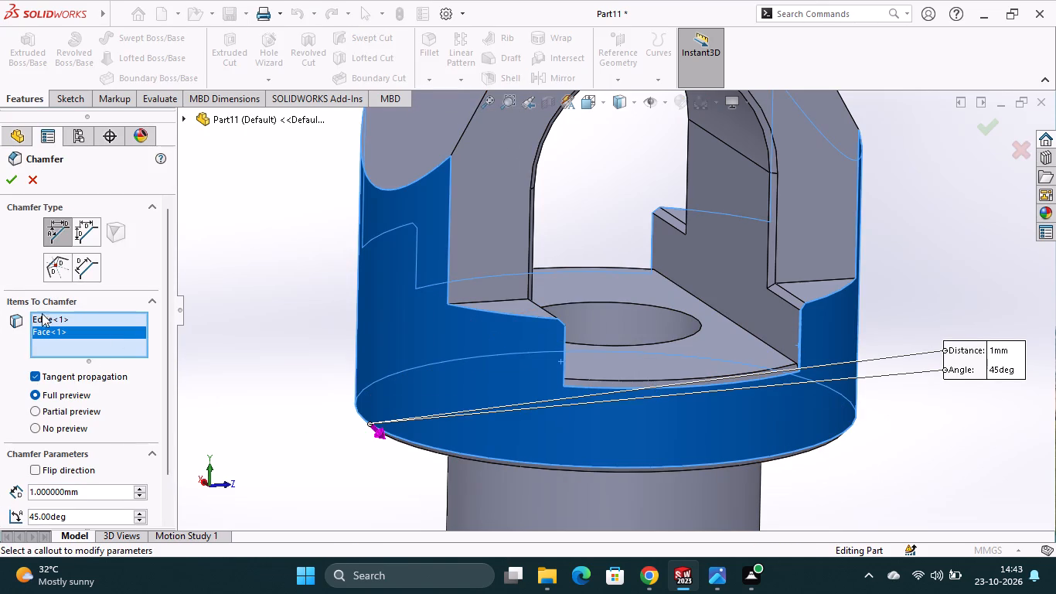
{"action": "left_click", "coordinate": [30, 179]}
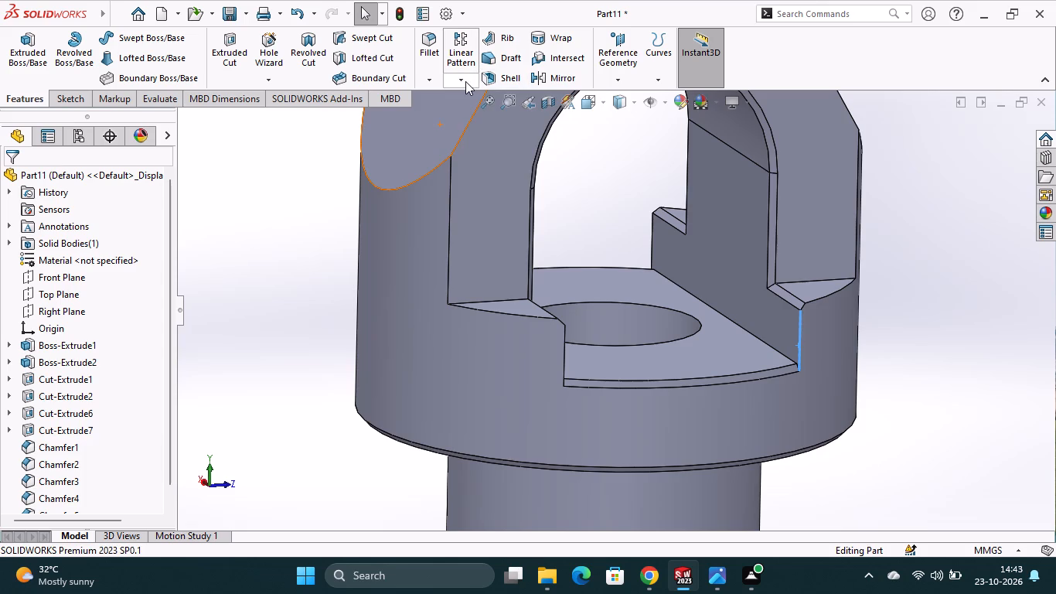
Apply a 1 mm, 45-degree chamfer to one slot opening's two vertical wall edges and the two adjoining curved shoulder edges.
{"action": "left_click", "coordinate": [465, 81]}
{"action": "left_click", "coordinate": [433, 80]}
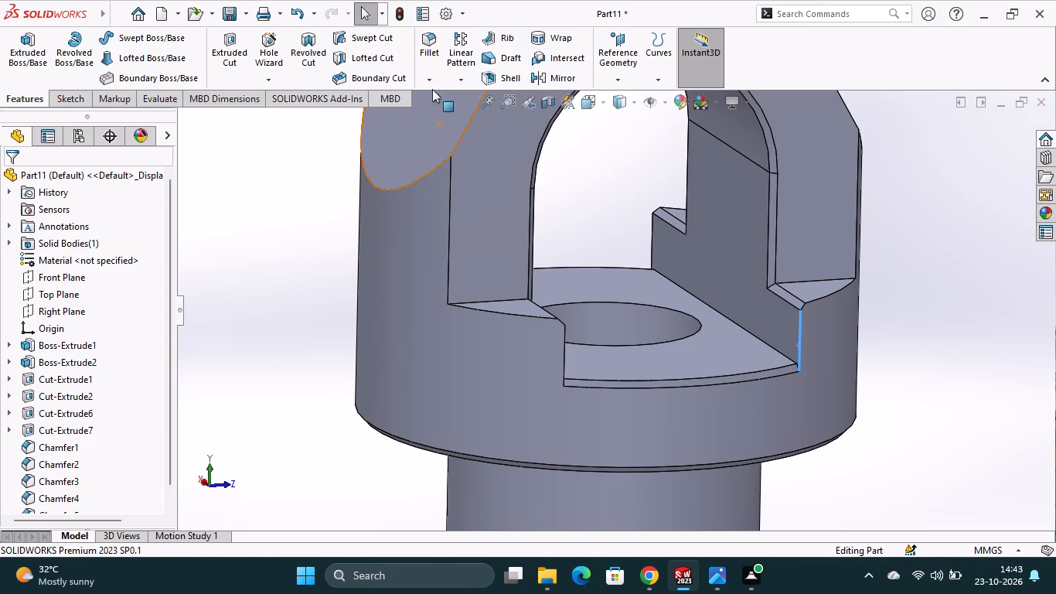
{"action": "left_click", "coordinate": [429, 81]}
{"action": "left_click", "coordinate": [441, 122]}
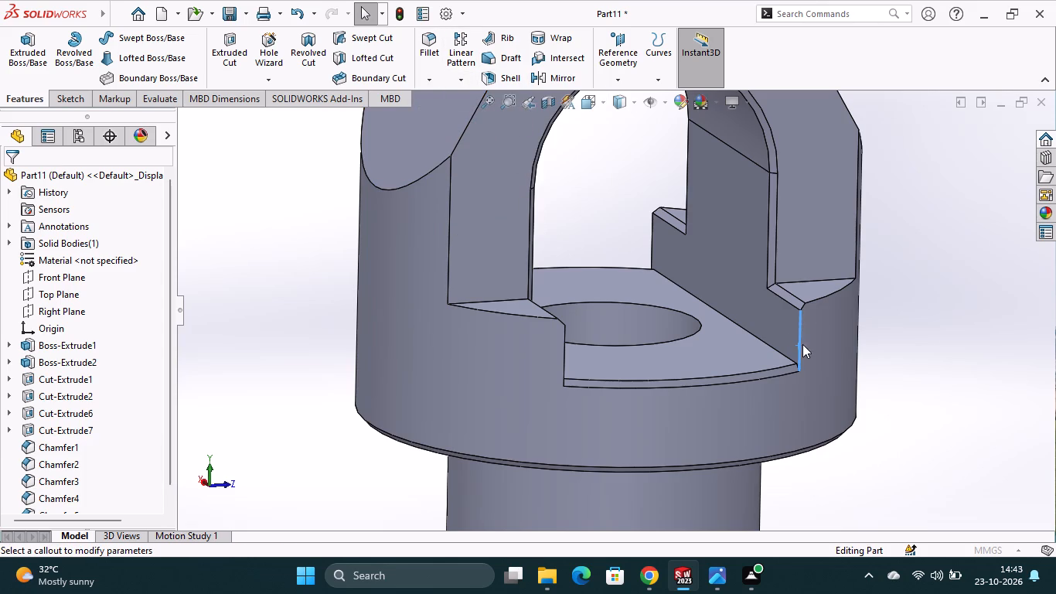
{"action": "middle_click_drag", "start_coordinate": [910, 449], "coordinate": [882, 469]}
{"action": "scroll", "coordinate": [882, 469], "scroll_direction": "up", "scroll_amount": 1}
{"action": "left_click", "coordinate": [527, 360]}
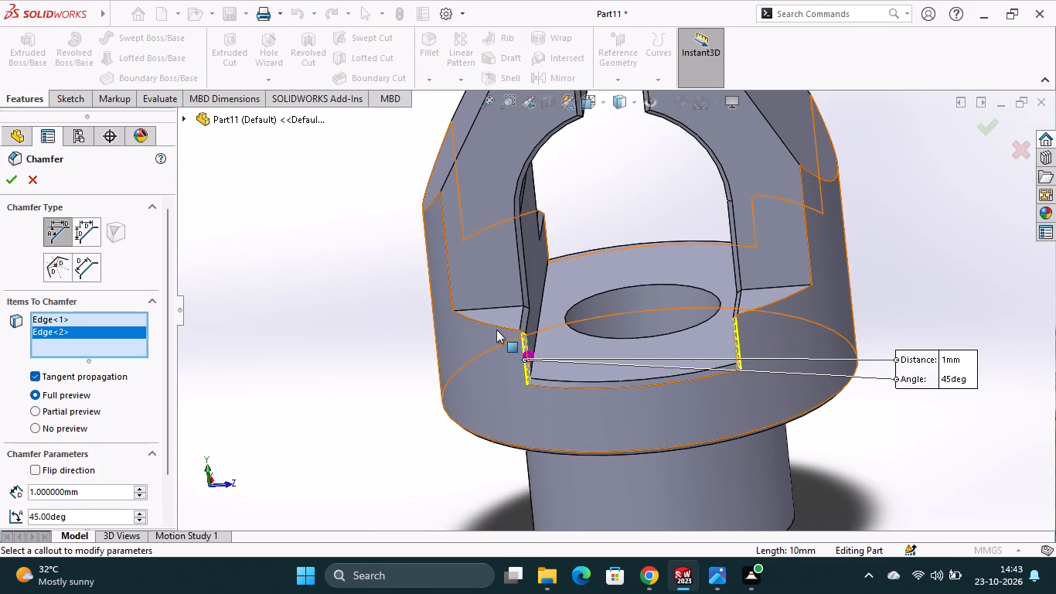
{"action": "left_click", "coordinate": [496, 327]}
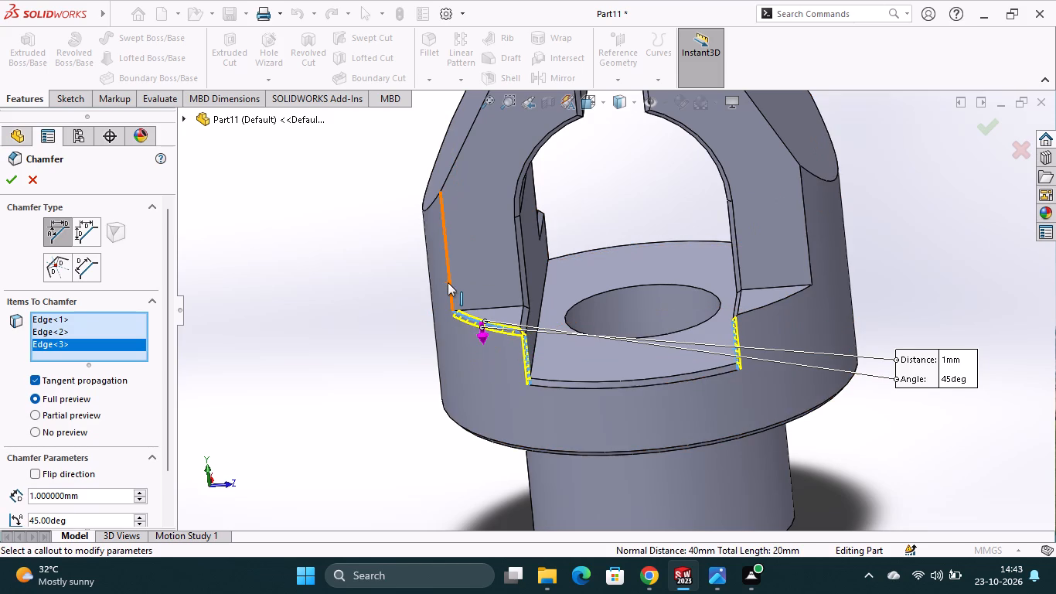
{"action": "left_click", "coordinate": [448, 282]}
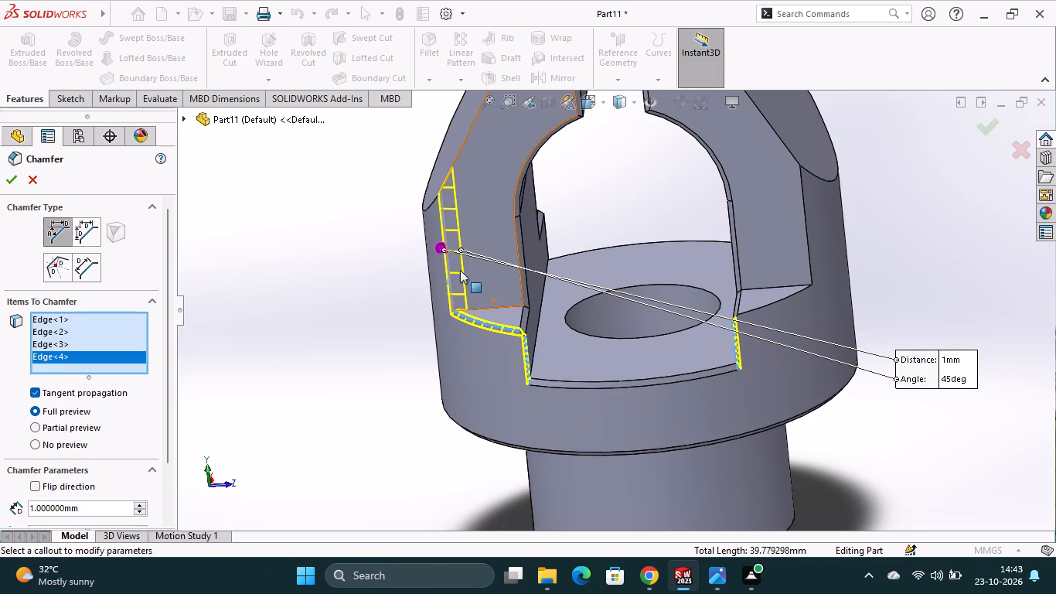
{"action": "right_click", "coordinate": [107, 361]}
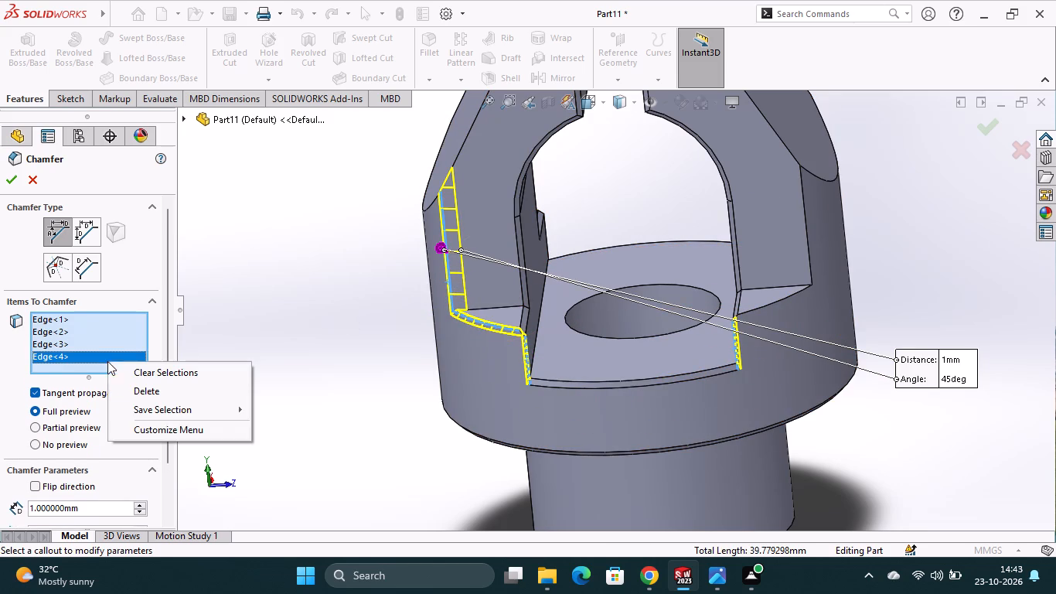
{"action": "left_click", "coordinate": [170, 398]}
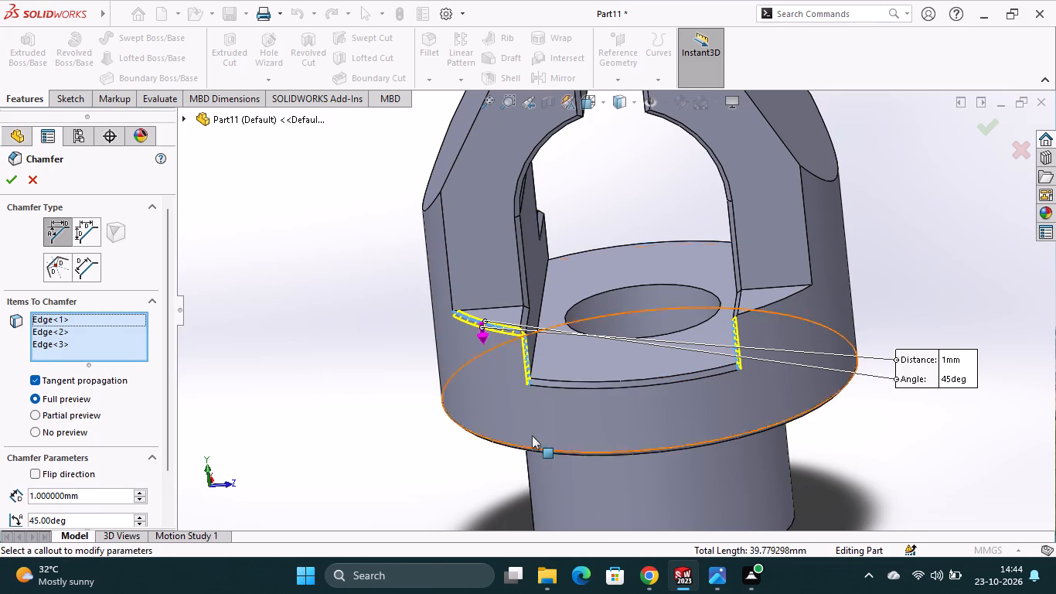
{"action": "left_click", "coordinate": [776, 304]}
Include the opposite opening's two vertical slot wall edges and two curved shoulder edges in the 1 mm chamfer and complete it.
{"action": "middle_click_drag", "start_coordinate": [910, 303], "coordinate": [806, 328]}
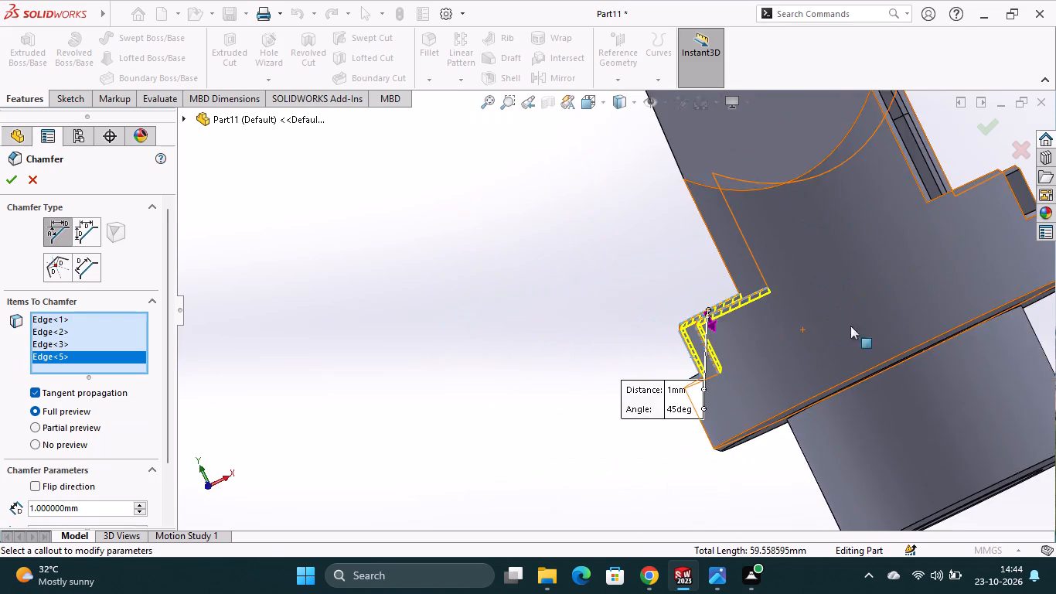
{"action": "scroll", "coordinate": [1030, 251], "scroll_direction": "up", "scroll_amount": 2}
{"action": "middle_click_drag", "start_coordinate": [995, 254], "coordinate": [908, 309]}
{"action": "scroll", "coordinate": [901, 235], "scroll_direction": "down", "scroll_amount": 1}
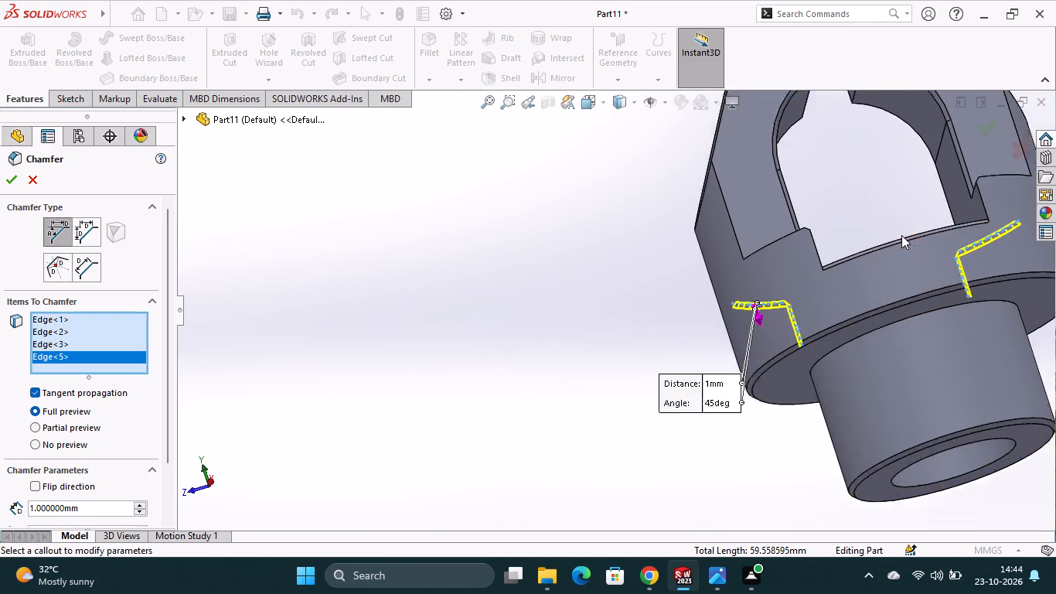
{"action": "scroll", "coordinate": [901, 235], "scroll_direction": "down", "scroll_amount": 3}
{"action": "left_click", "coordinate": [702, 275]}
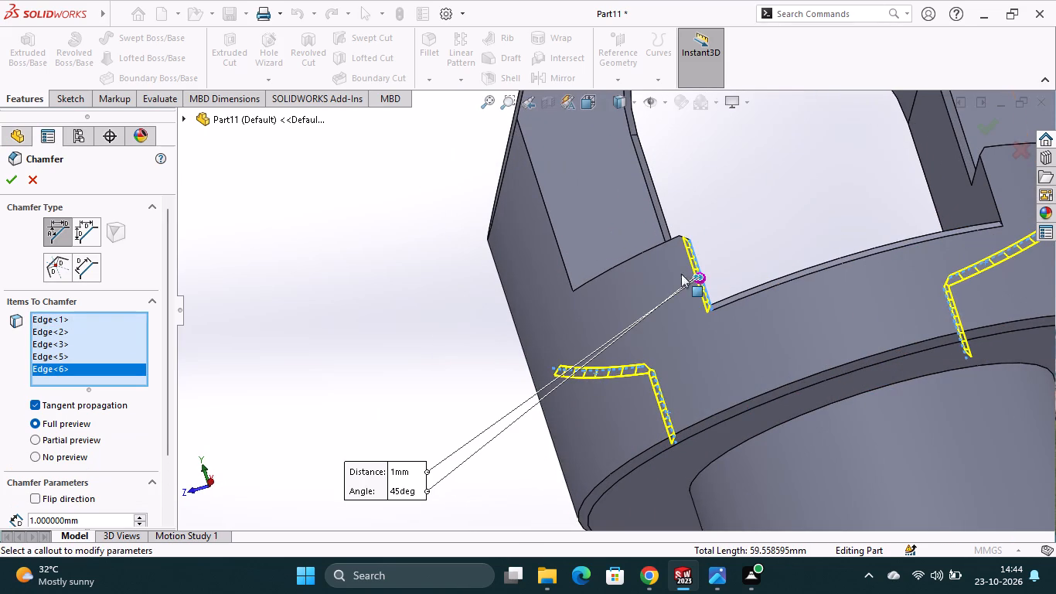
{"action": "left_click", "coordinate": [618, 265]}
{"action": "scroll", "coordinate": [796, 247], "scroll_direction": "up", "scroll_amount": 1}
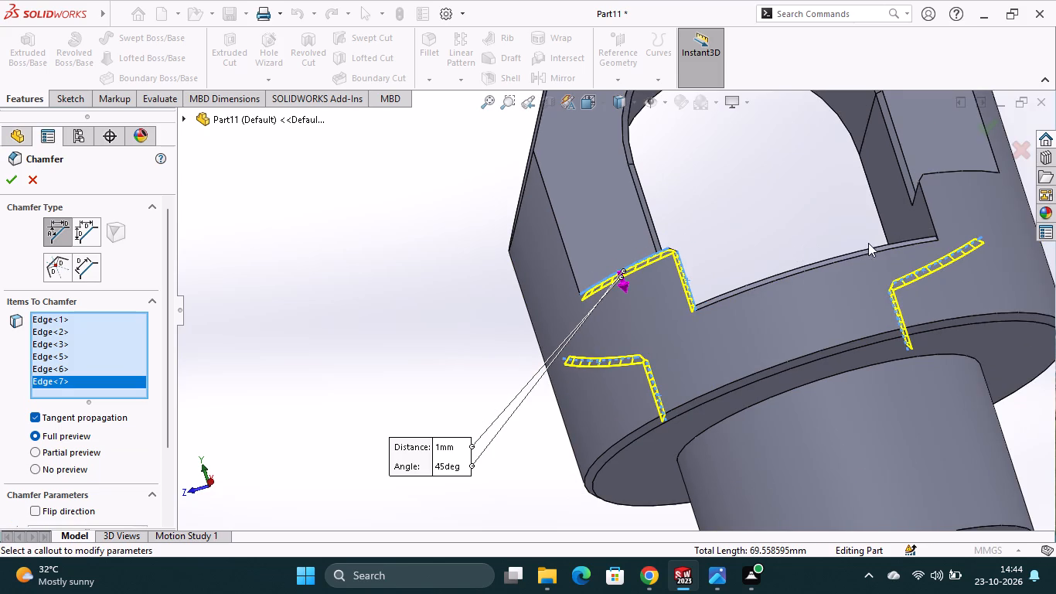
{"action": "scroll", "coordinate": [871, 242], "scroll_direction": "up", "scroll_amount": 1}
{"action": "left_click", "coordinate": [877, 231]}
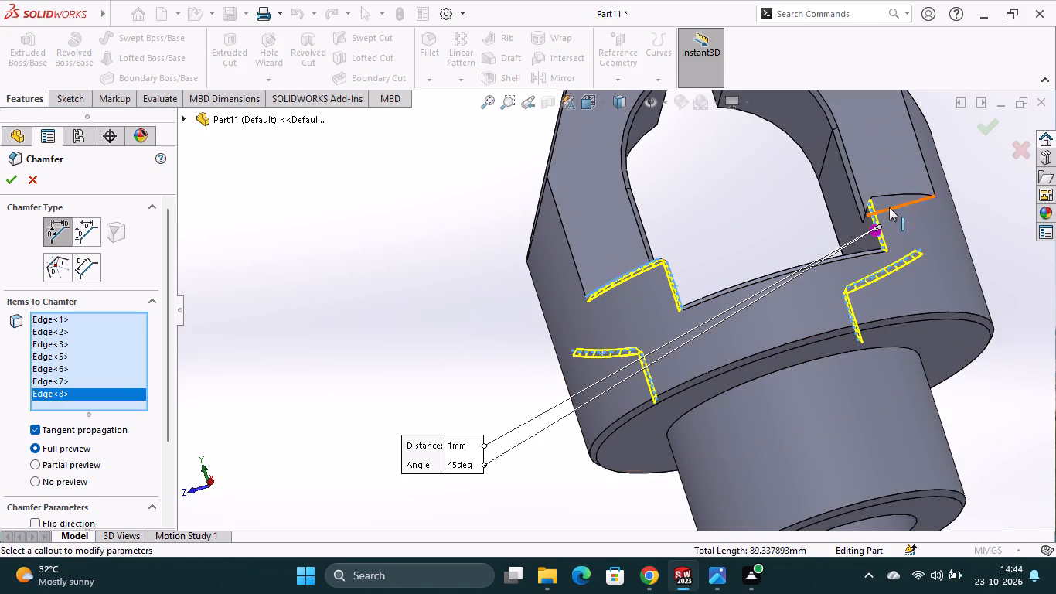
{"action": "left_click", "coordinate": [894, 193]}
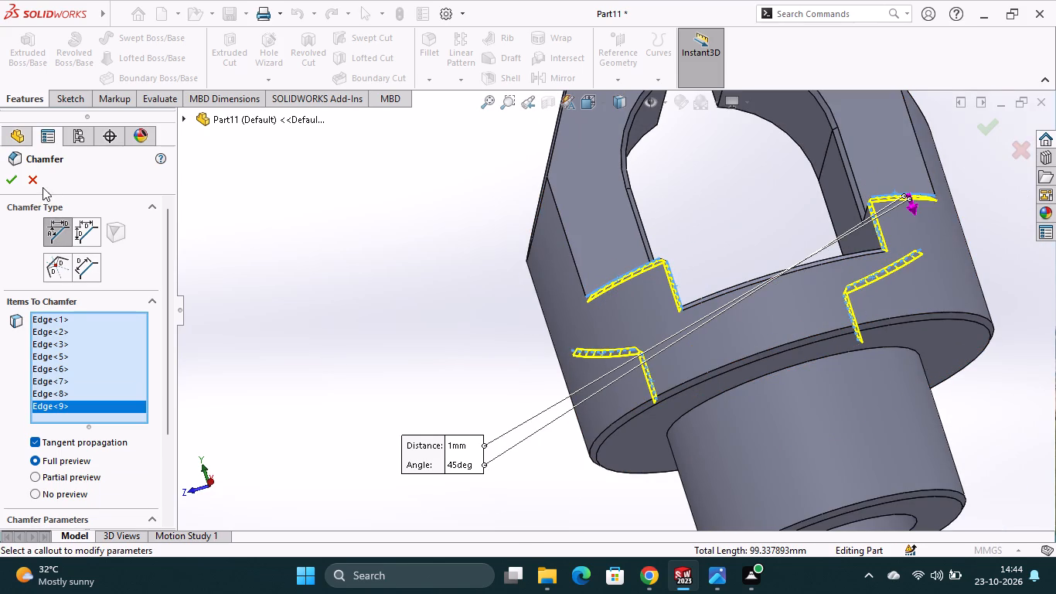
{"action": "left_click", "coordinate": [12, 179]}
{"action": "left_click", "coordinate": [315, 264]}
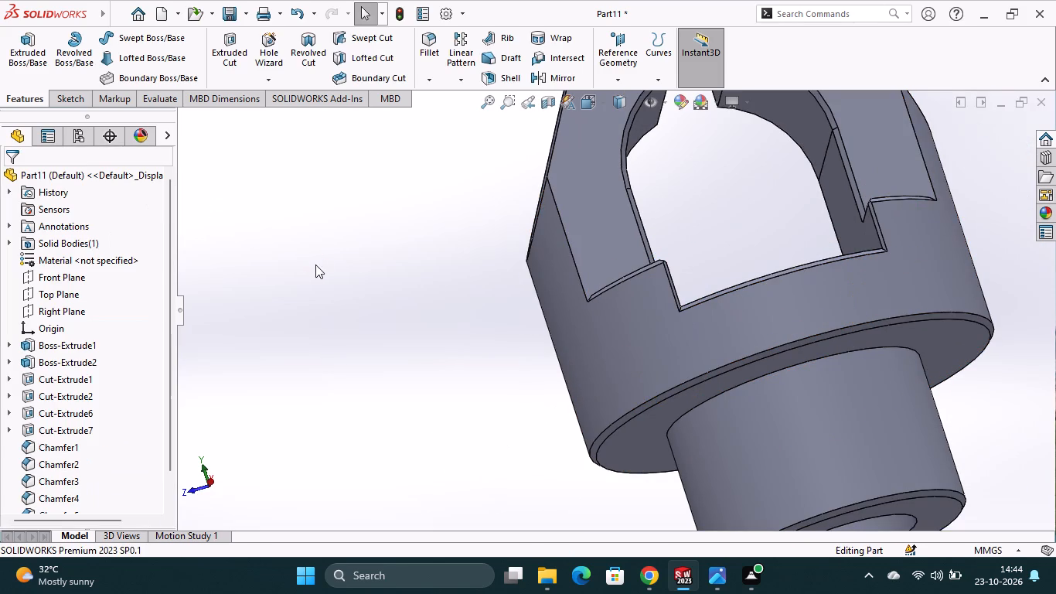
Inspect the chamfered shoulders, the arms' unchamfered vertical flat edges and the arch opening from several angles.
{"action": "scroll", "coordinate": [702, 341], "scroll_direction": "up", "scroll_amount": 2}
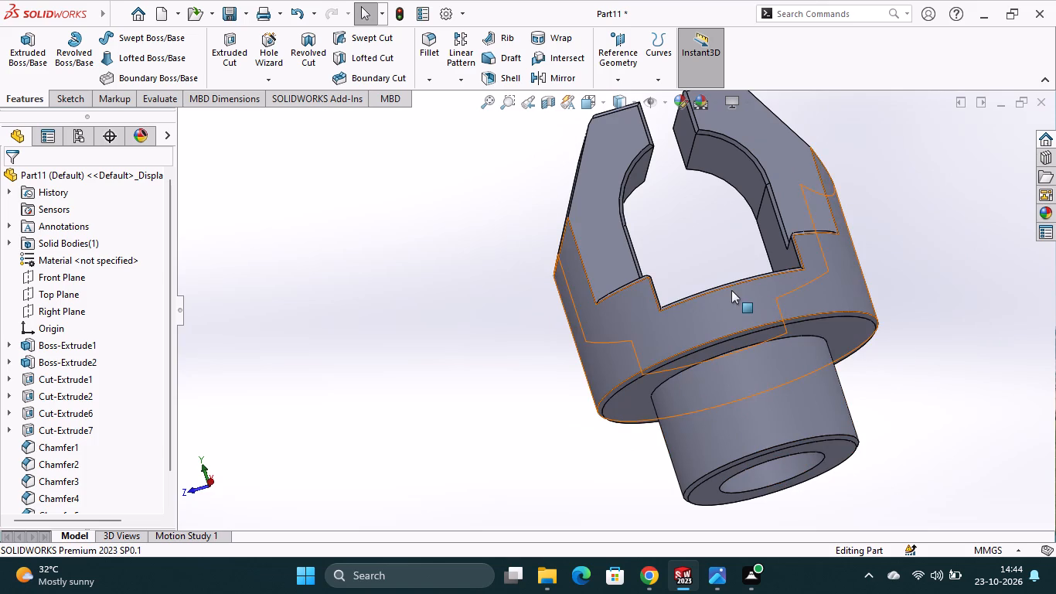
{"action": "middle_click_drag", "start_coordinate": [912, 220], "coordinate": [935, 277]}
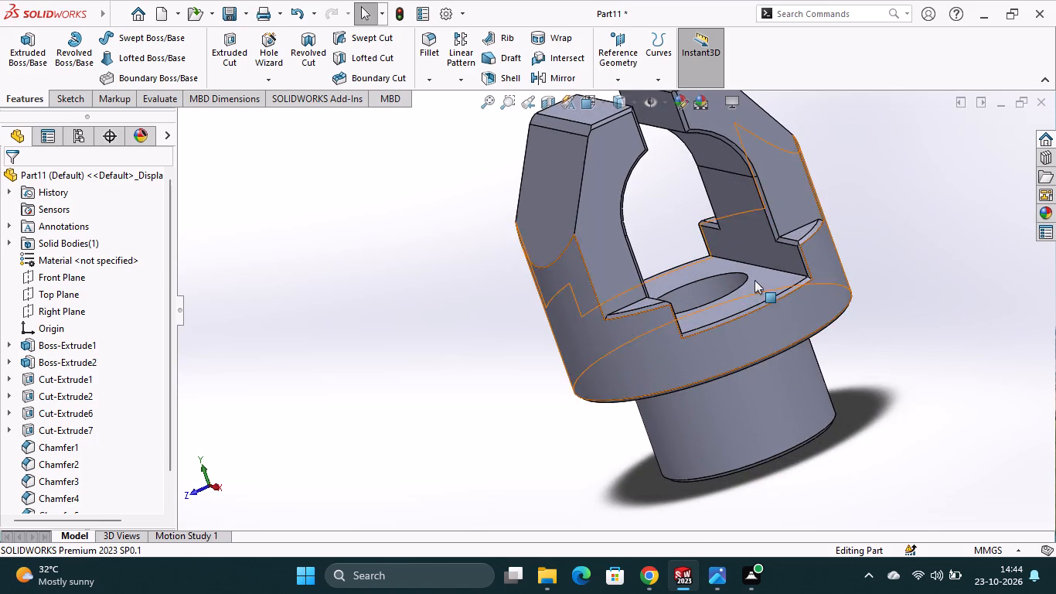
{"action": "scroll", "coordinate": [622, 247], "scroll_direction": "down", "scroll_amount": 3}
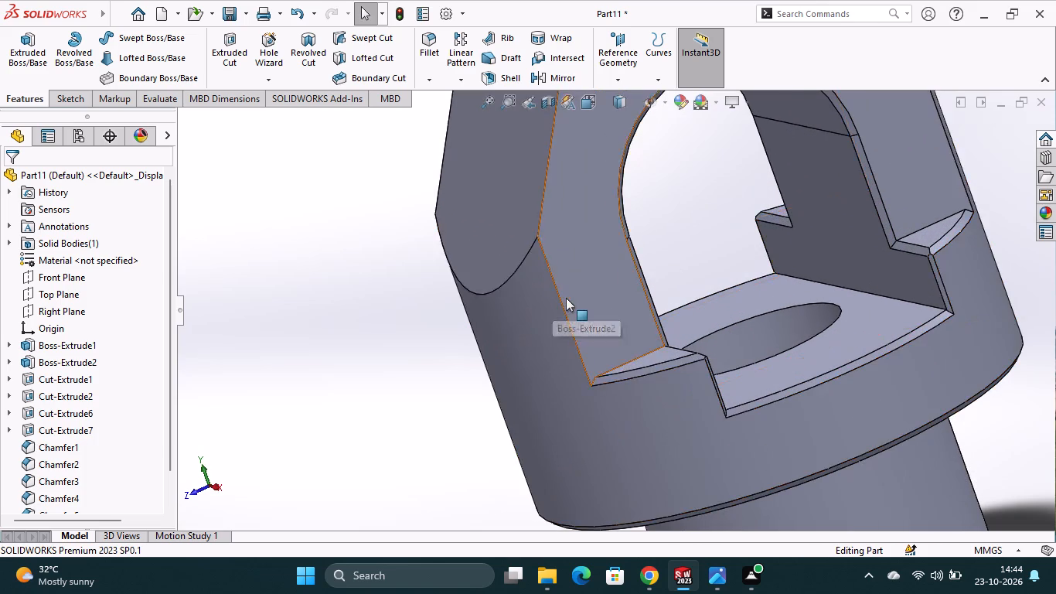
{"action": "scroll", "coordinate": [566, 298], "scroll_direction": "up", "scroll_amount": 2}
{"action": "scroll", "coordinate": [781, 172], "scroll_direction": "up", "scroll_amount": 1}
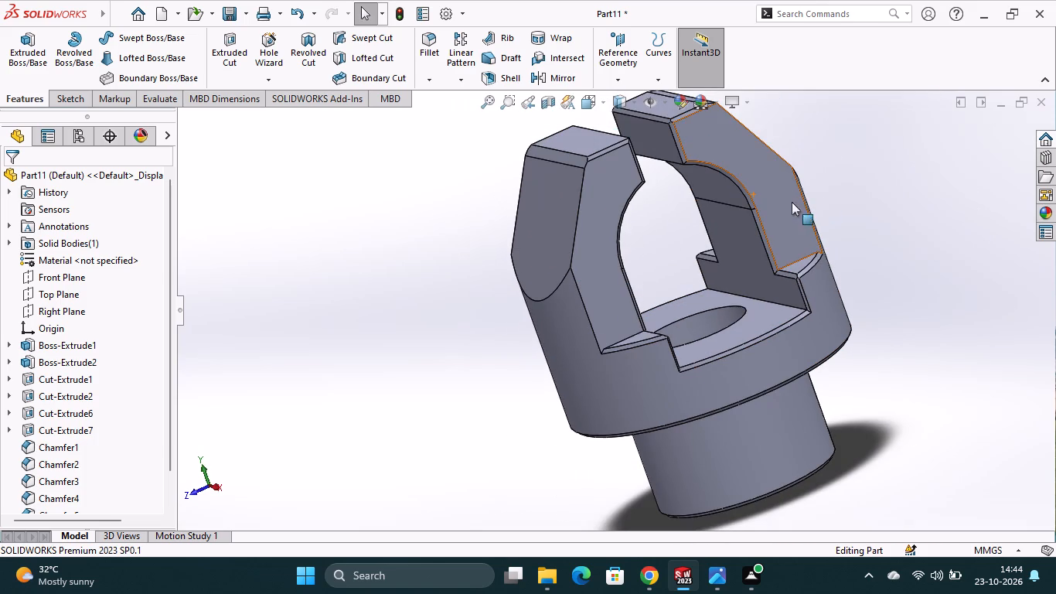
{"action": "middle_click_drag", "start_coordinate": [860, 255], "coordinate": [821, 274]}
{"action": "scroll", "coordinate": [860, 255], "scroll_direction": "down", "scroll_amount": 1}
{"action": "scroll", "coordinate": [821, 274], "scroll_direction": "up", "scroll_amount": 1}
{"action": "scroll", "coordinate": [695, 204], "scroll_direction": "down", "scroll_amount": 7}
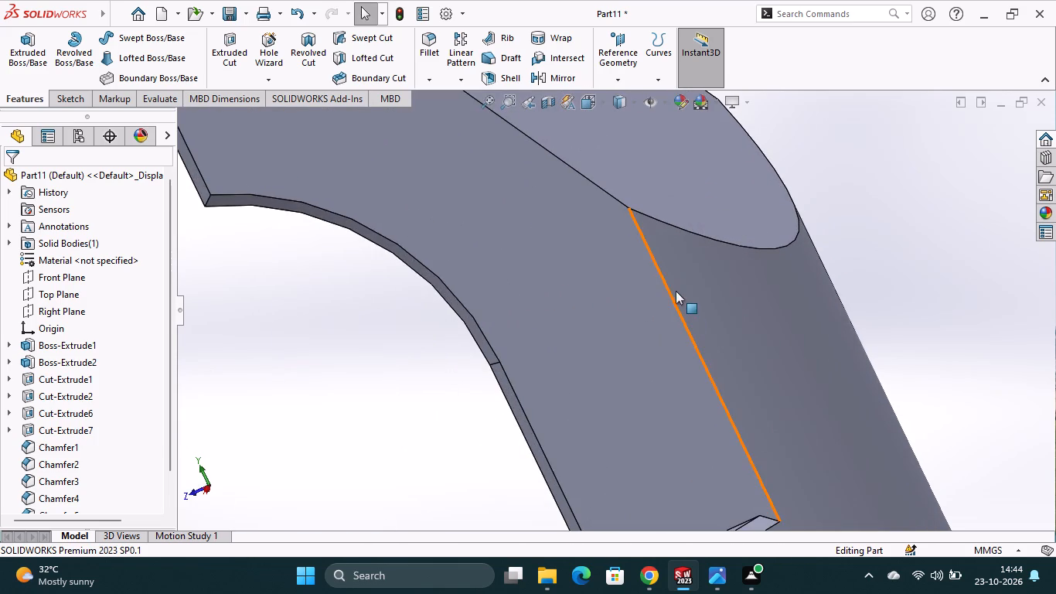
{"action": "scroll", "coordinate": [870, 371], "scroll_direction": "down", "scroll_amount": 1}
{"action": "scroll", "coordinate": [875, 370], "scroll_direction": "up", "scroll_amount": 2}
{"action": "middle_click_drag", "start_coordinate": [876, 367], "coordinate": [880, 343]}
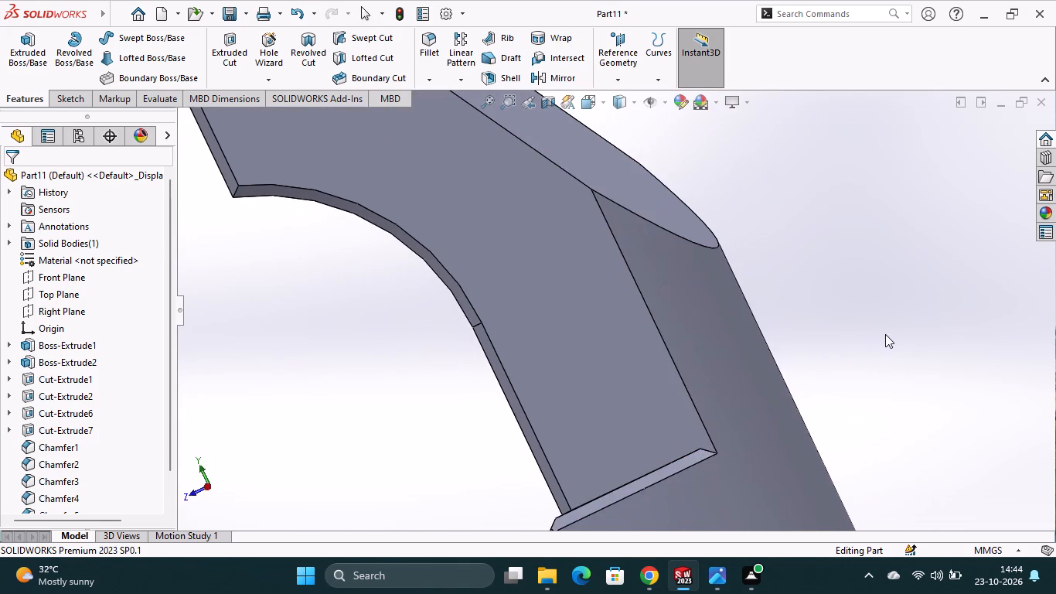
{"action": "scroll", "coordinate": [857, 360], "scroll_direction": "down", "scroll_amount": 1}
{"action": "middle_click_drag", "start_coordinate": [856, 357], "coordinate": [871, 340]}
{"action": "scroll", "coordinate": [871, 339], "scroll_direction": "up", "scroll_amount": 1}
{"action": "scroll", "coordinate": [556, 375], "scroll_direction": "up", "scroll_amount": 3}
{"action": "scroll", "coordinate": [499, 422], "scroll_direction": "up", "scroll_amount": 1}
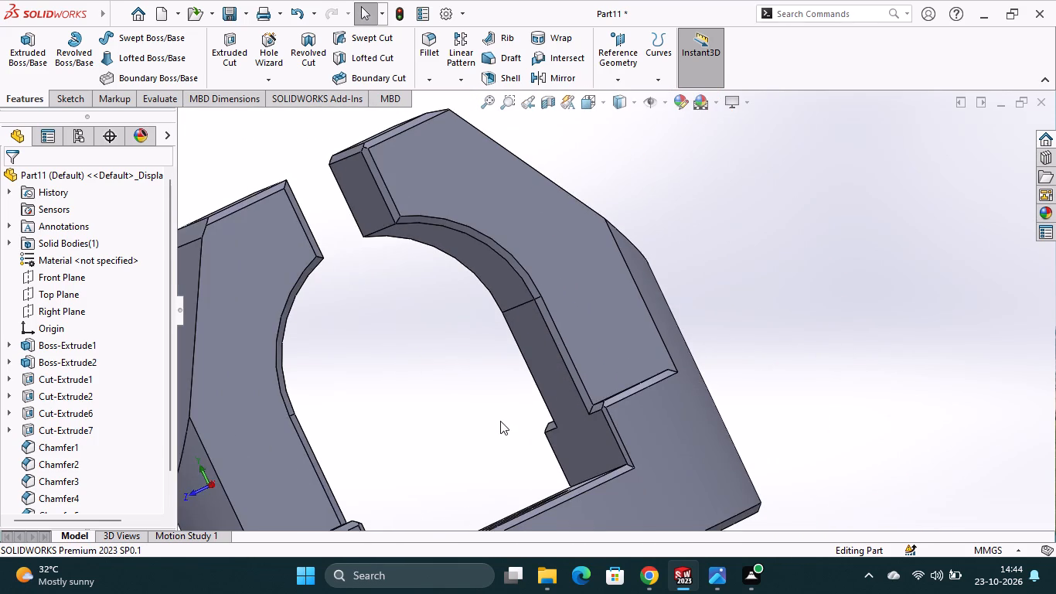
{"action": "scroll", "coordinate": [500, 421], "scroll_direction": "up", "scroll_amount": 4}
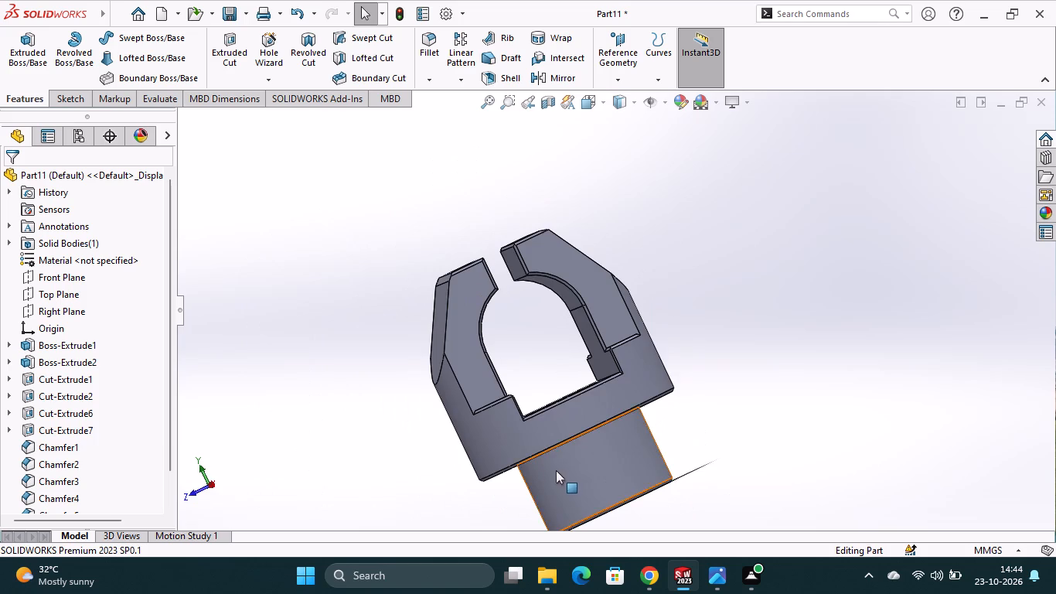
{"action": "scroll", "coordinate": [560, 472], "scroll_direction": "down", "scroll_amount": 1}
{"action": "middle_click_drag", "start_coordinate": [560, 472], "coordinate": [618, 459]}
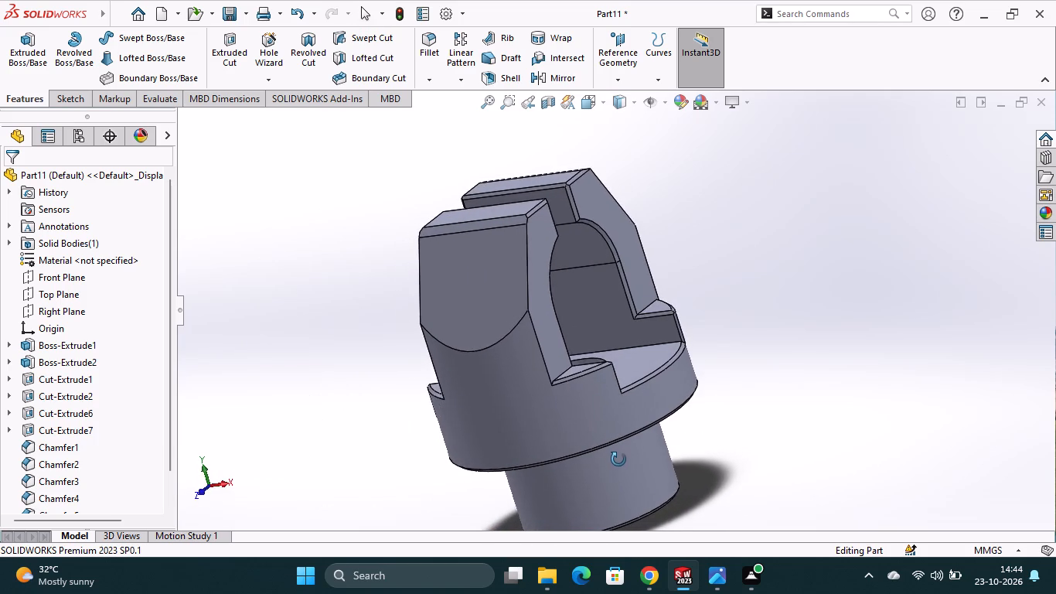
{"action": "middle_click_drag", "start_coordinate": [618, 459], "coordinate": [549, 486]}
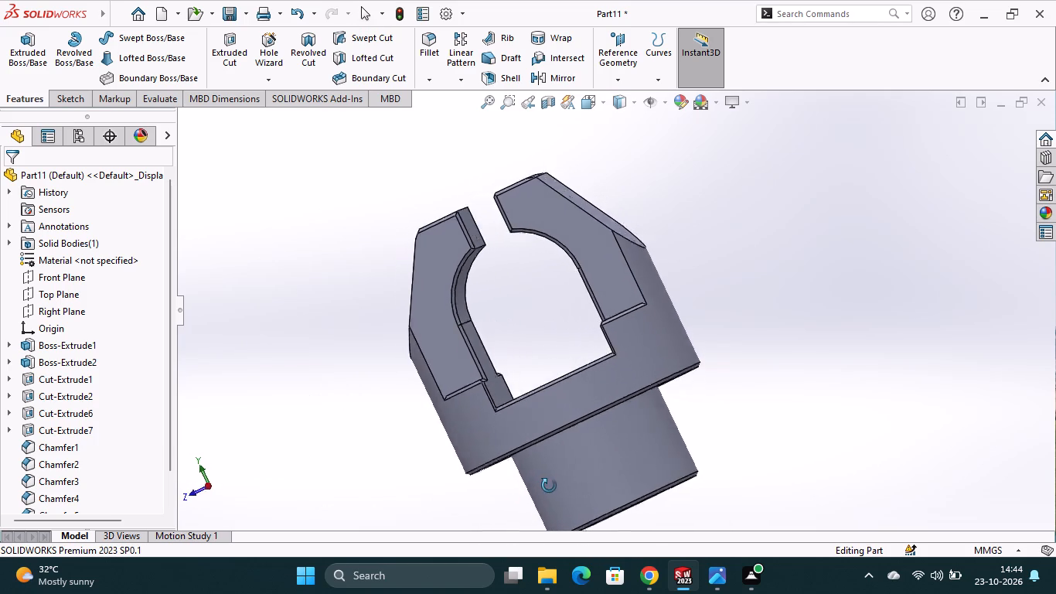
{"action": "middle_click_drag", "start_coordinate": [549, 486], "coordinate": [649, 459]}
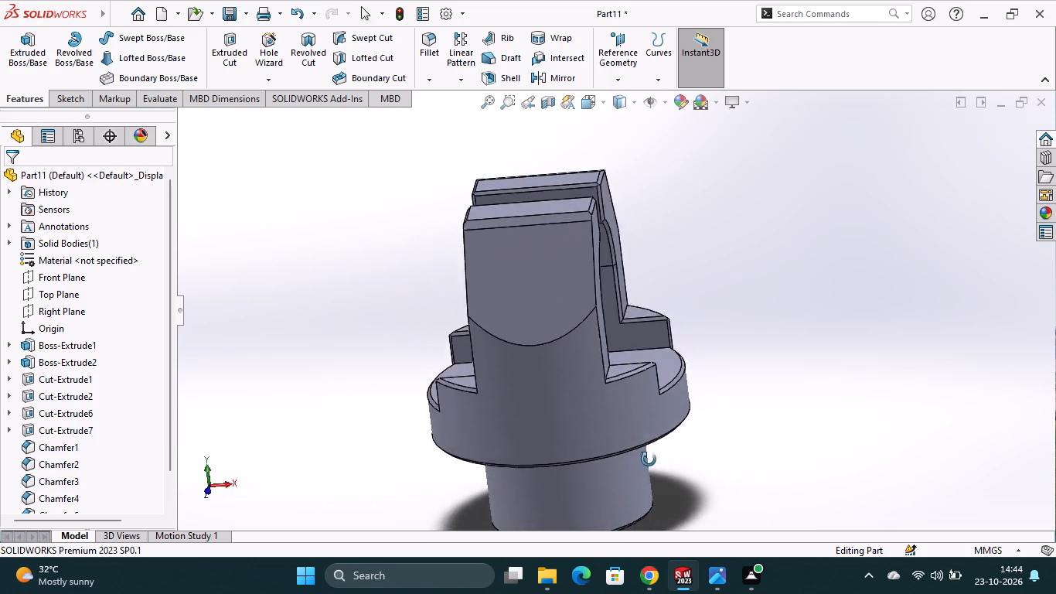
{"action": "middle_click_drag", "start_coordinate": [649, 459], "coordinate": [754, 410]}
{"action": "scroll", "coordinate": [754, 410], "scroll_direction": "up", "scroll_amount": 1}
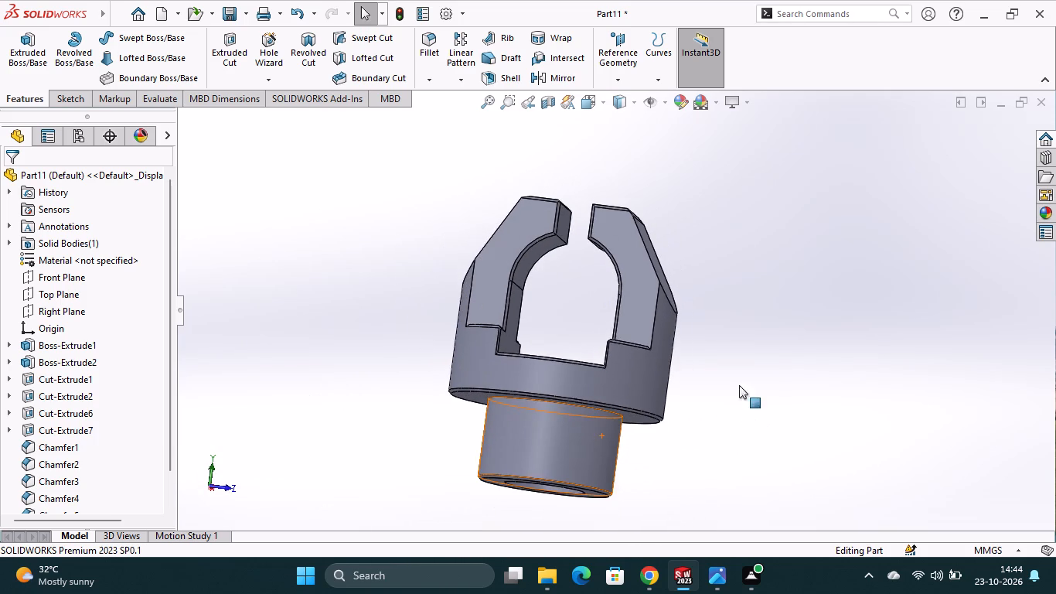
{"action": "scroll", "coordinate": [714, 282], "scroll_direction": "down", "scroll_amount": 4}
{"action": "scroll", "coordinate": [675, 300], "scroll_direction": "up", "scroll_amount": 2}
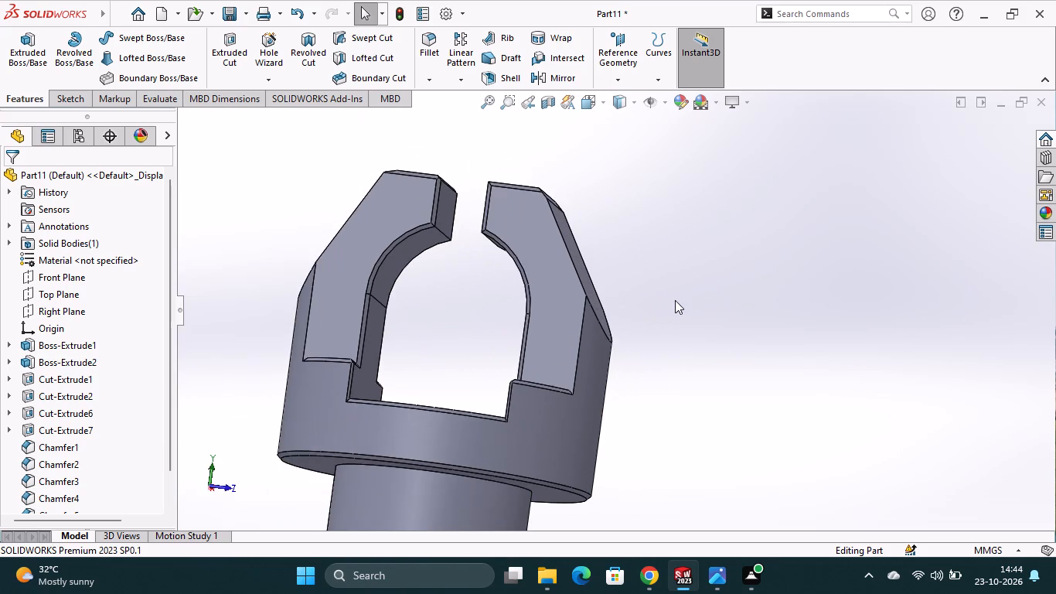
{"action": "middle_click_drag", "start_coordinate": [672, 343], "coordinate": [620, 360]}
{"action": "middle_click_drag", "start_coordinate": [676, 411], "coordinate": [592, 401]}
{"action": "scroll", "coordinate": [625, 355], "scroll_direction": "up", "scroll_amount": 1}
{"action": "middle_click_drag", "start_coordinate": [769, 460], "coordinate": [712, 461]}
{"action": "scroll", "coordinate": [698, 334], "scroll_direction": "down", "scroll_amount": 1}
{"action": "scroll", "coordinate": [668, 316], "scroll_direction": "up", "scroll_amount": 1}
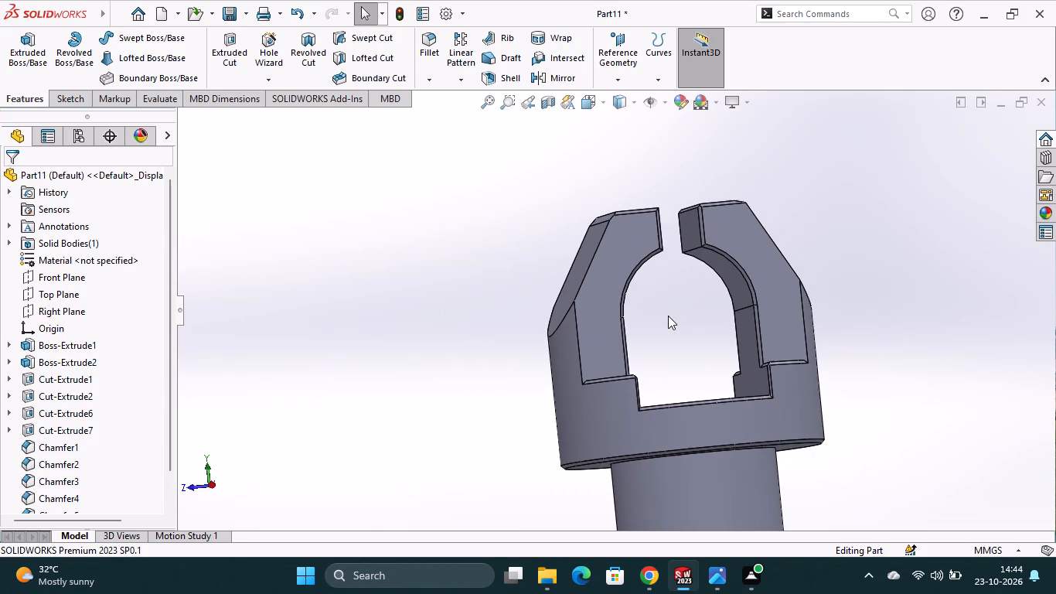
Start a 0.45 mm, 45-degree chamfer on the outer vertical edge of one arm's flat face.
{"action": "left_click", "coordinate": [438, 81]}
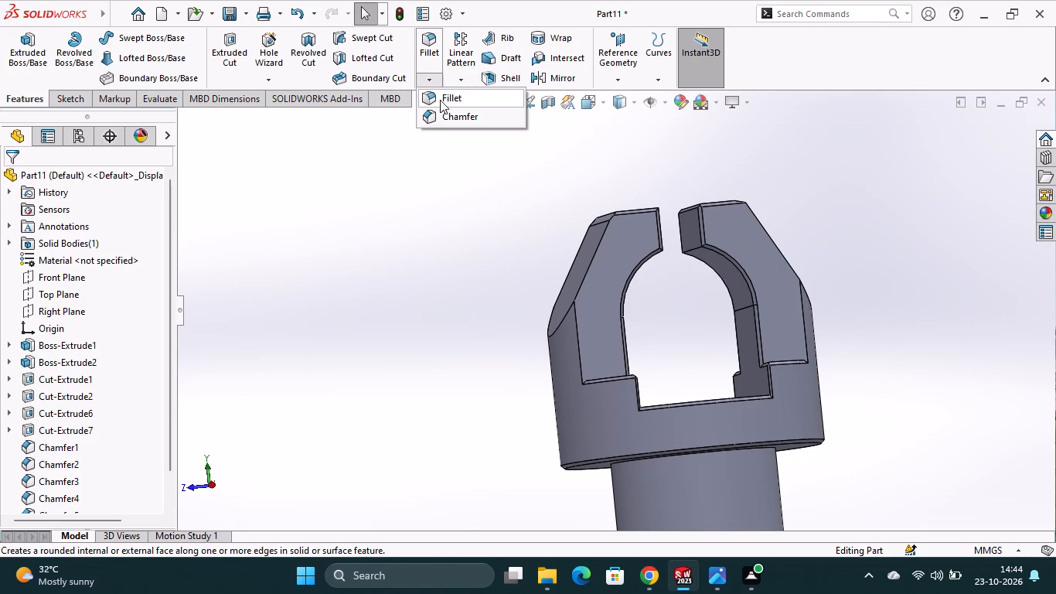
{"action": "left_click", "coordinate": [443, 118]}
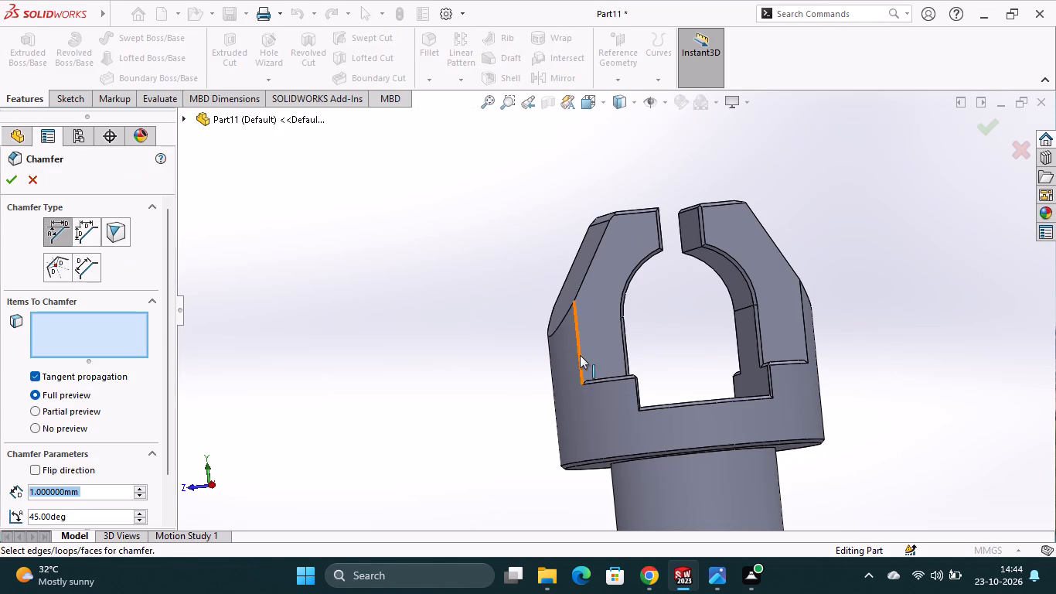
{"action": "left_click", "coordinate": [580, 355]}
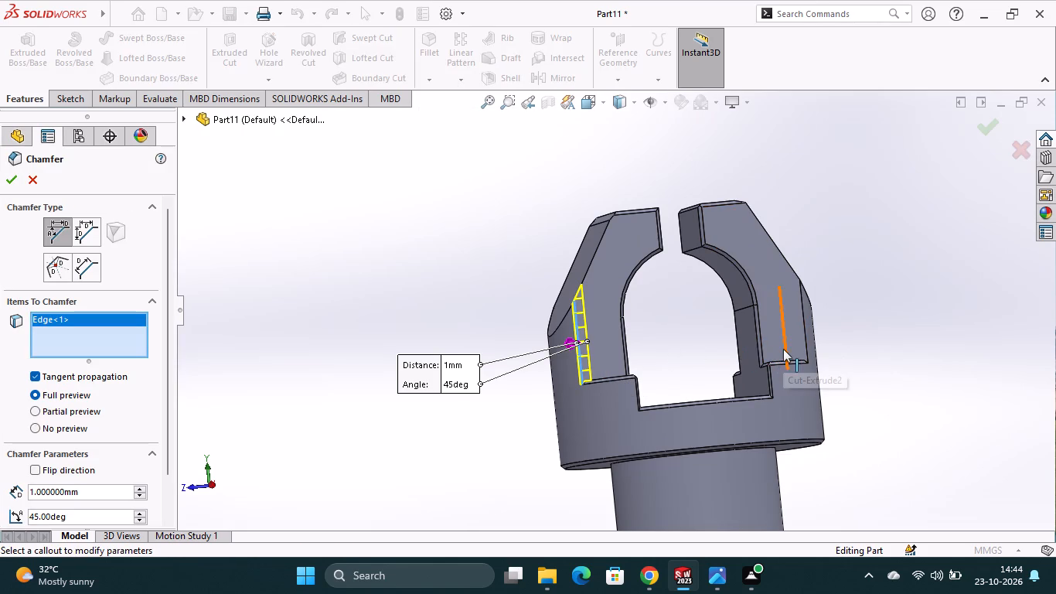
{"action": "scroll", "coordinate": [100, 423], "scroll_direction": "down", "scroll_amount": 3}
{"action": "left_click_drag", "start_coordinate": [96, 489], "coordinate": [29, 493]}
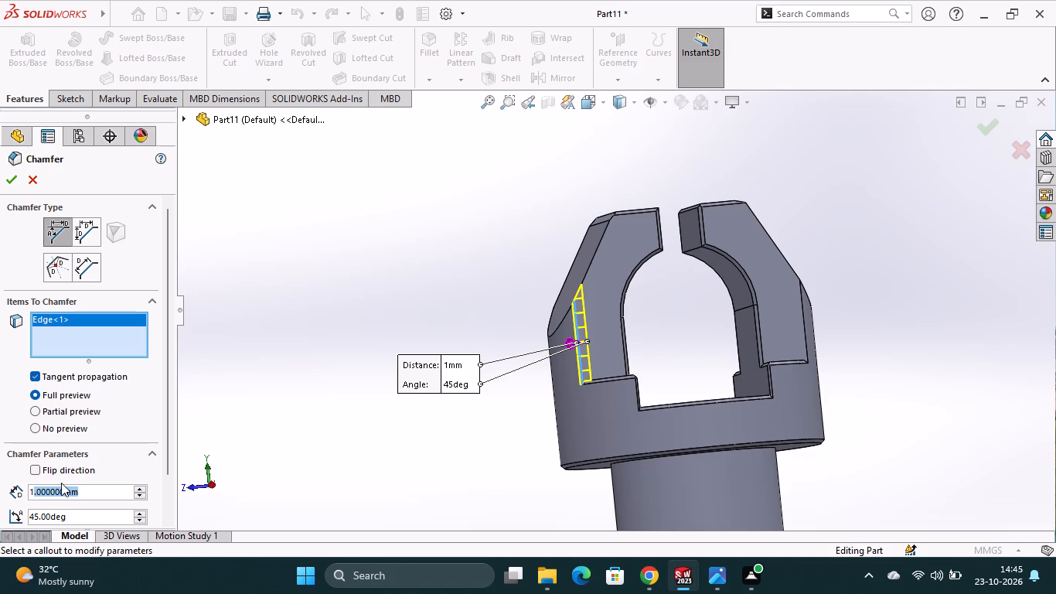
{"action": "key", "text": "BackSpace"}
{"action": "key", "text": "BackSpace"}
{"action": "type", "text": "0.45"}
{"action": "key", "text": "Return"}
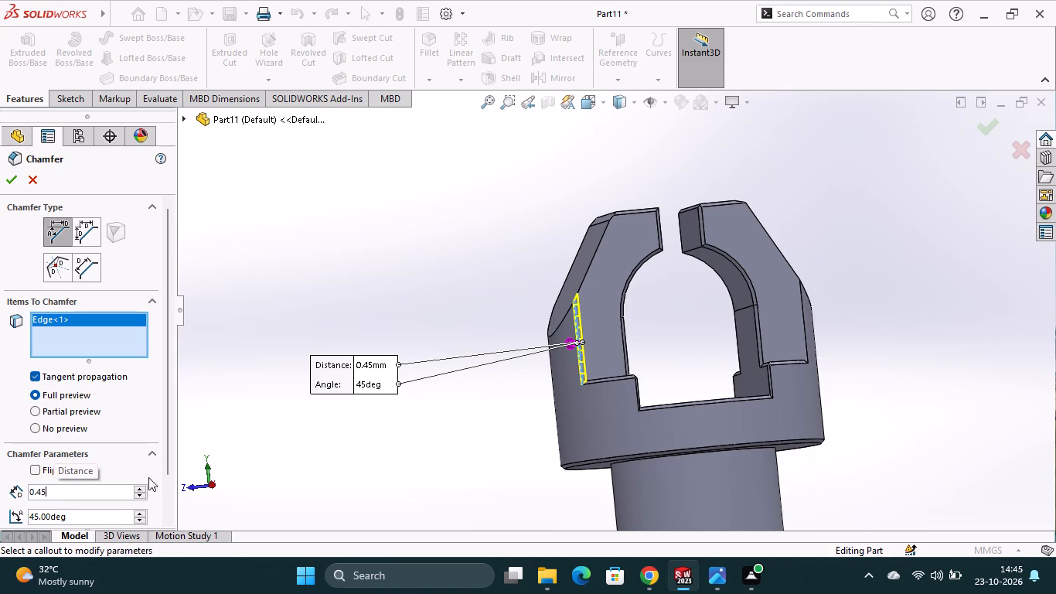
Include the other three outer vertical flat edges of the two arms in the 0.45 mm chamfer and complete it.
{"action": "left_click", "coordinate": [806, 335]}
{"action": "middle_click_drag", "start_coordinate": [851, 335], "coordinate": [715, 394]}
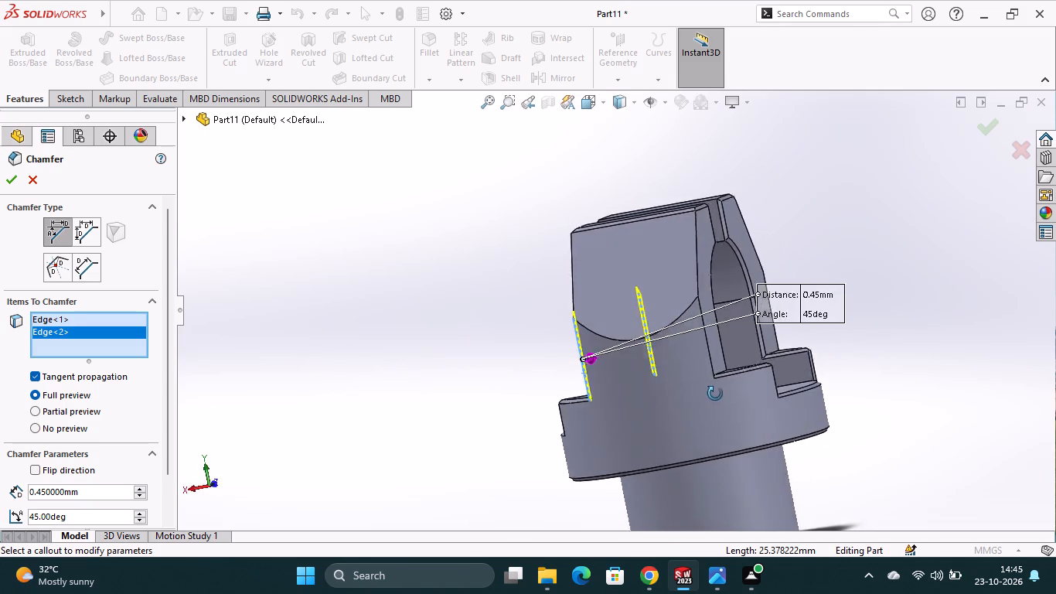
{"action": "middle_click_drag", "start_coordinate": [715, 394], "coordinate": [686, 404]}
{"action": "left_click", "coordinate": [650, 370]}
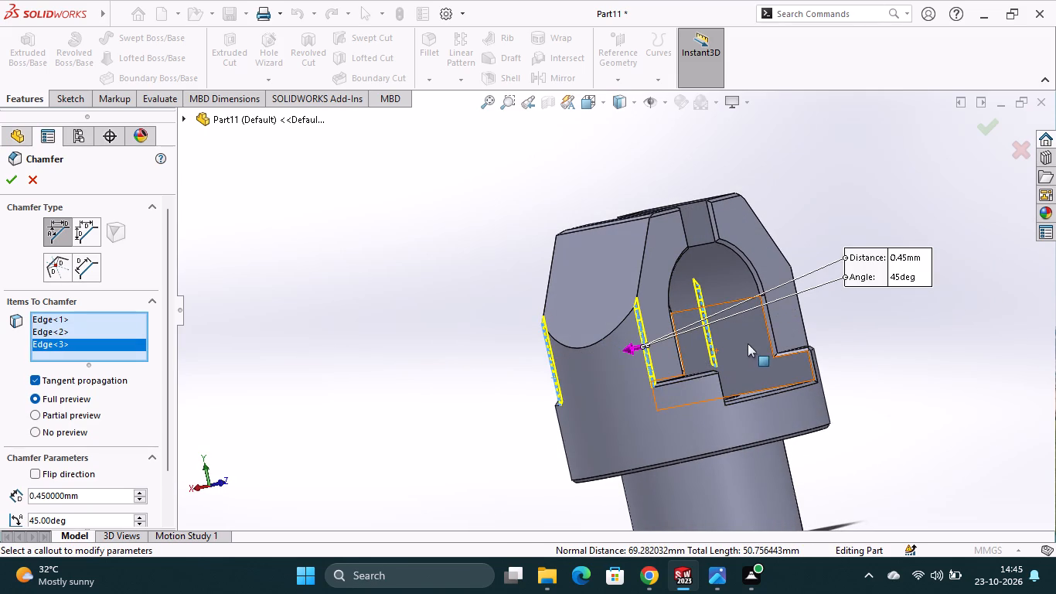
{"action": "middle_click_drag", "start_coordinate": [860, 331], "coordinate": [840, 343]}
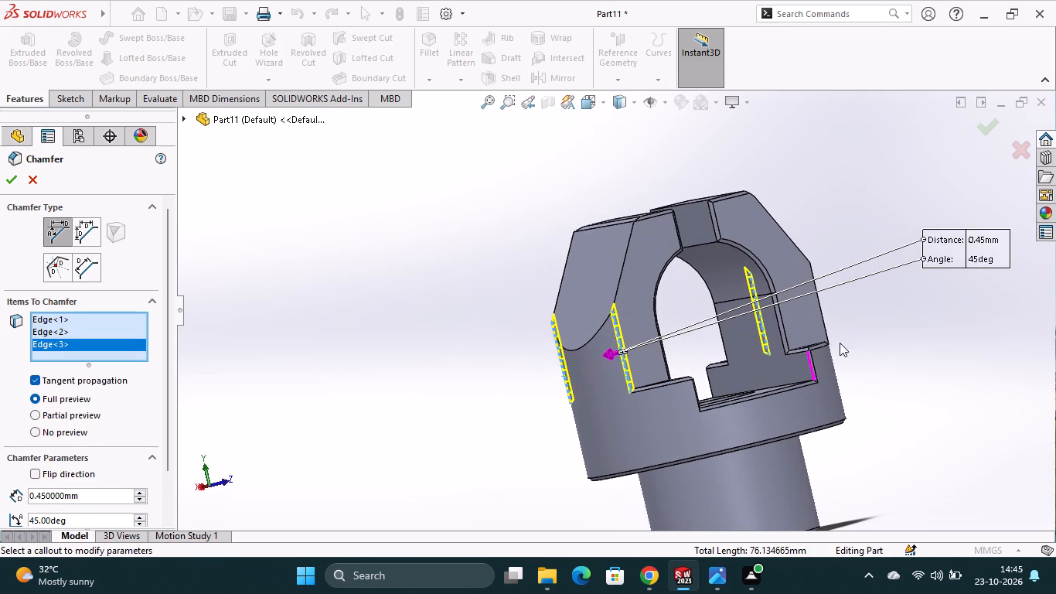
{"action": "left_click", "coordinate": [824, 323]}
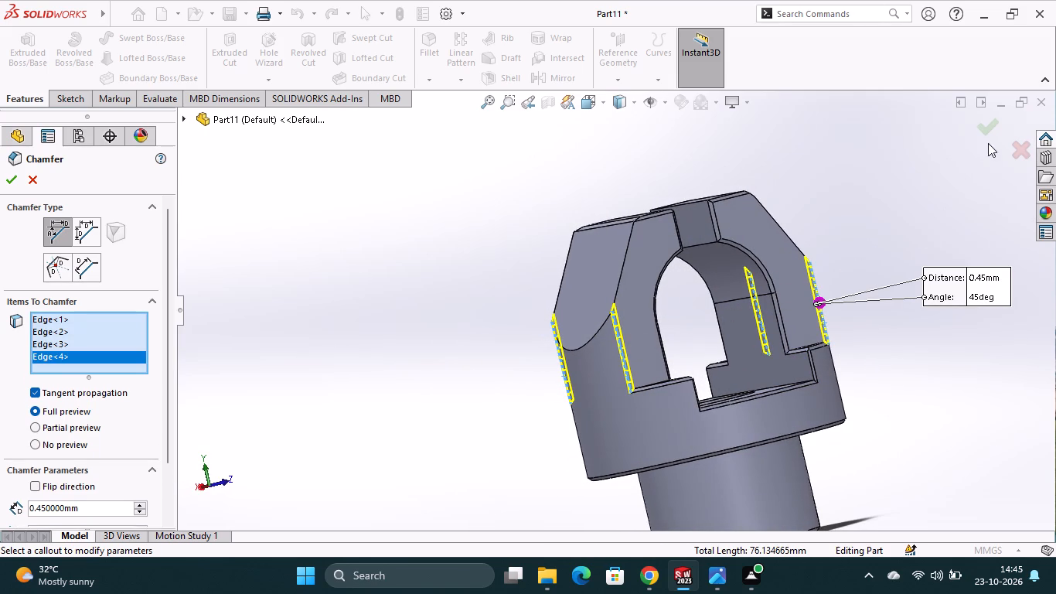
{"action": "left_click", "coordinate": [989, 125]}
{"action": "left_click", "coordinate": [871, 188]}
Inspect the arms' chamfered vertical edges, slot floor and bore from several angles, ending in the isometric view.
{"action": "scroll", "coordinate": [836, 292], "scroll_direction": "up", "scroll_amount": 2}
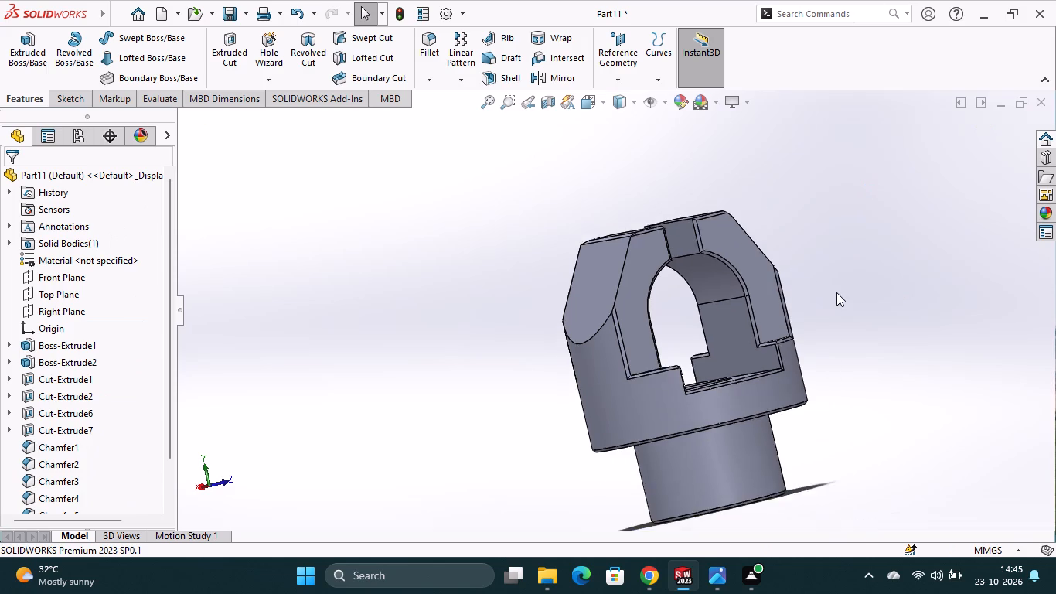
{"action": "scroll", "coordinate": [836, 292], "scroll_direction": "up", "scroll_amount": 1}
{"action": "middle_click_drag", "start_coordinate": [778, 359], "coordinate": [833, 344]}
{"action": "scroll", "coordinate": [790, 387], "scroll_direction": "up", "scroll_amount": 1}
{"action": "middle_click_drag", "start_coordinate": [790, 387], "coordinate": [810, 363]}
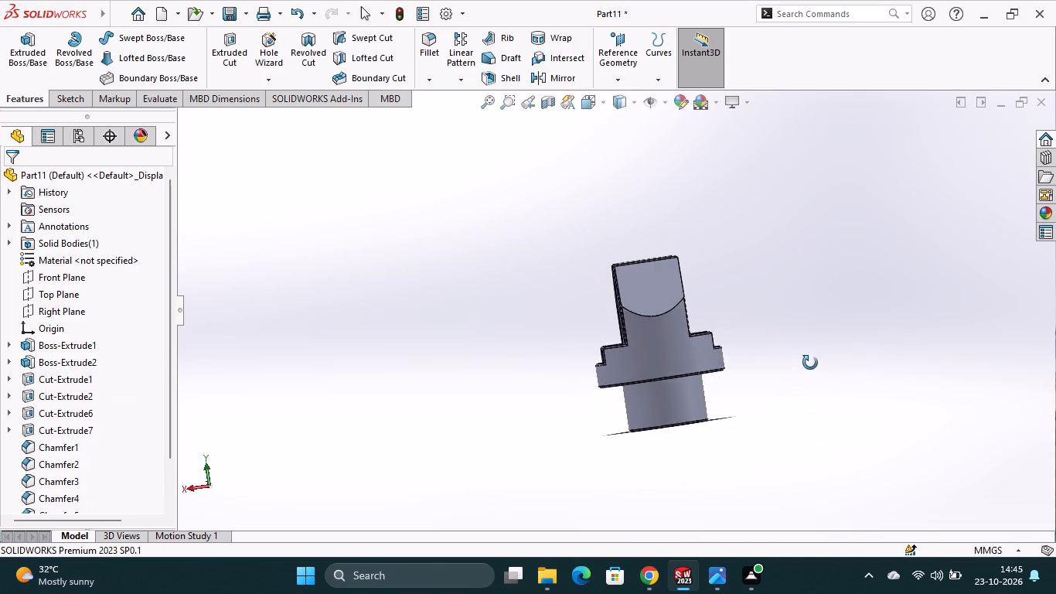
{"action": "middle_click_drag", "start_coordinate": [810, 363], "coordinate": [816, 350]}
{"action": "middle_click_drag", "start_coordinate": [726, 416], "coordinate": [781, 398]}
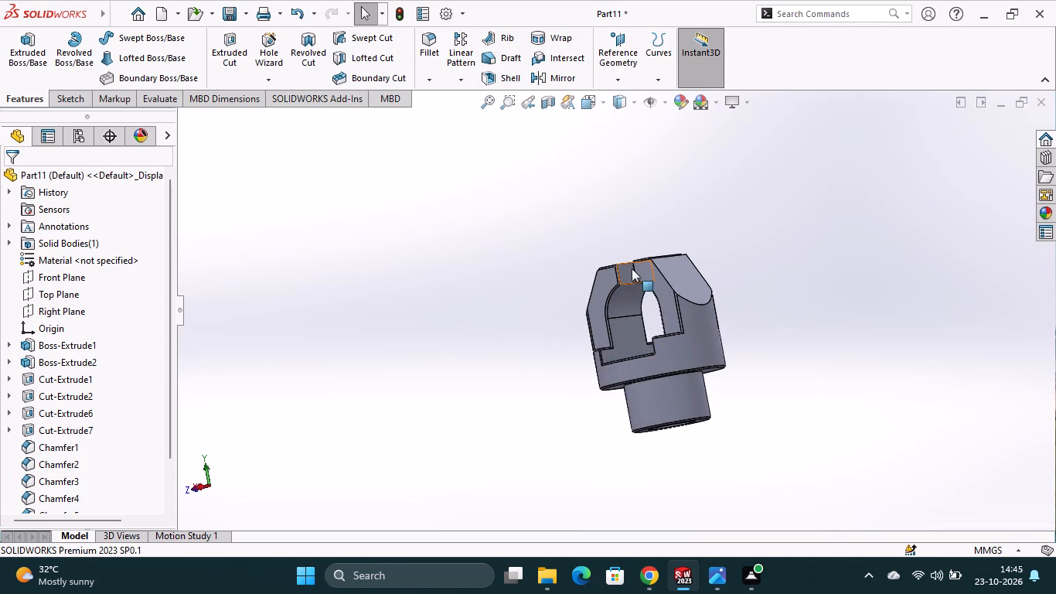
{"action": "scroll", "coordinate": [634, 269], "scroll_direction": "down", "scroll_amount": 6}
{"action": "scroll", "coordinate": [730, 386], "scroll_direction": "up", "scroll_amount": 4}
{"action": "middle_click_drag", "start_coordinate": [761, 394], "coordinate": [809, 390]}
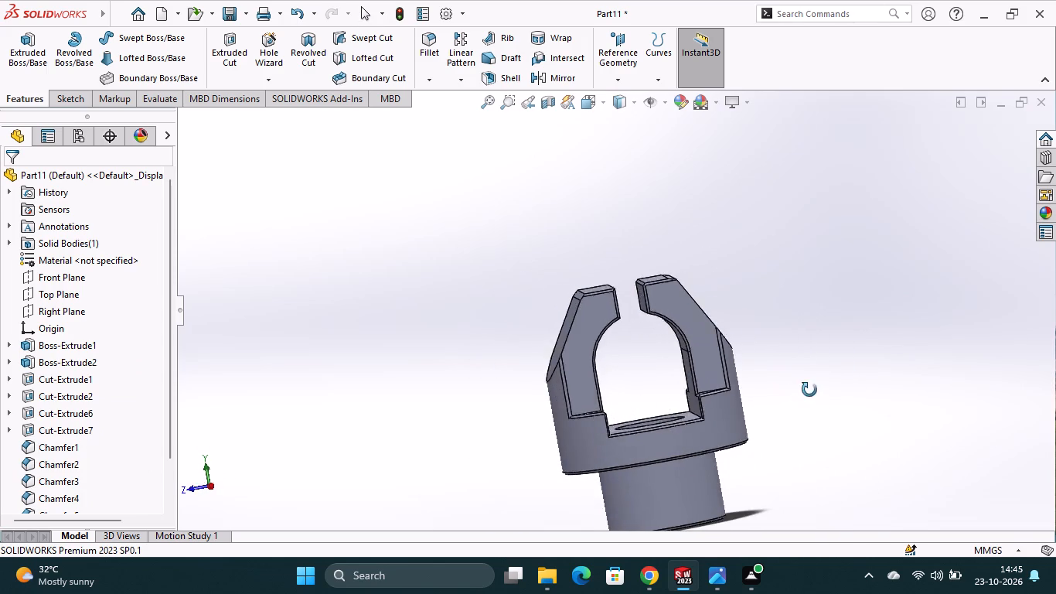
{"action": "middle_click_drag", "start_coordinate": [809, 390], "coordinate": [822, 386]}
{"action": "scroll", "coordinate": [699, 410], "scroll_direction": "up", "scroll_amount": 1}
{"action": "scroll", "coordinate": [682, 384], "scroll_direction": "down", "scroll_amount": 5}
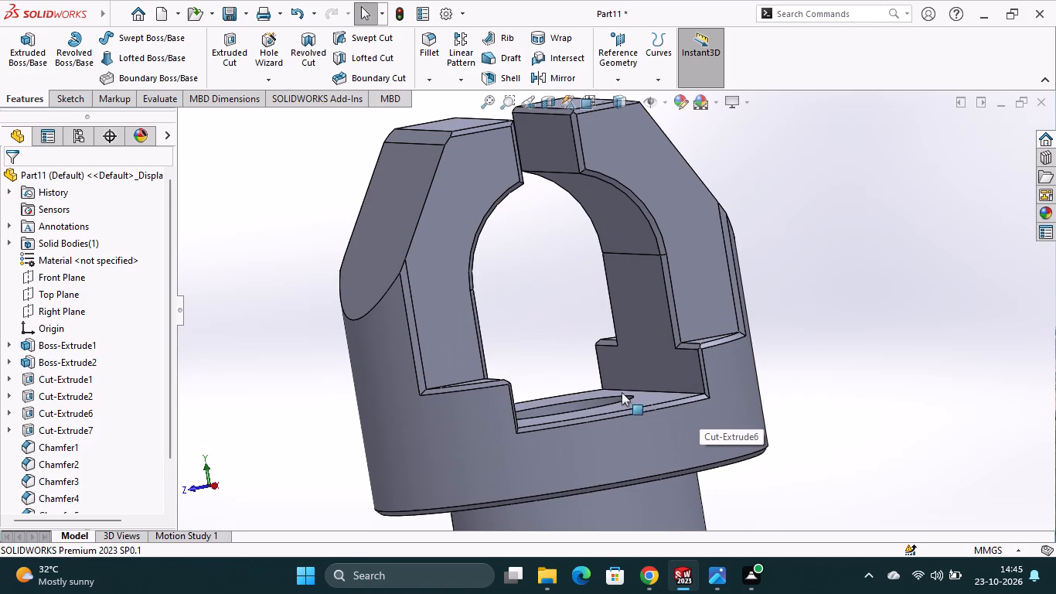
{"action": "middle_click_drag", "start_coordinate": [637, 377], "coordinate": [656, 475]}
{"action": "scroll", "coordinate": [635, 442], "scroll_direction": "up", "scroll_amount": 3}
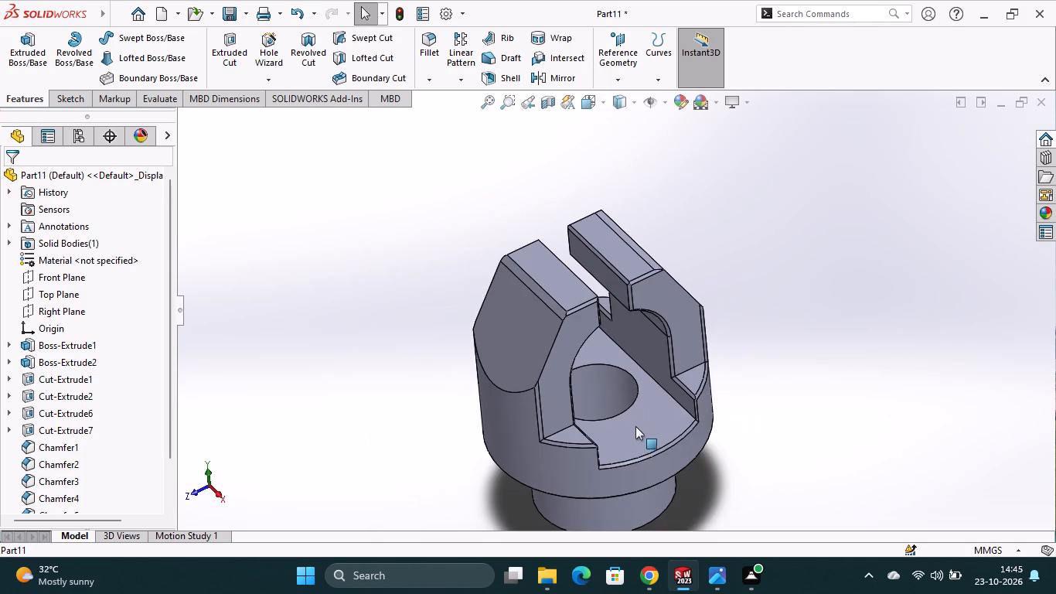
{"action": "scroll", "coordinate": [635, 426], "scroll_direction": "up", "scroll_amount": 3}
{"action": "middle_click_drag", "start_coordinate": [635, 428], "coordinate": [669, 428]}
{"action": "scroll", "coordinate": [669, 428], "scroll_direction": "up", "scroll_amount": 3}
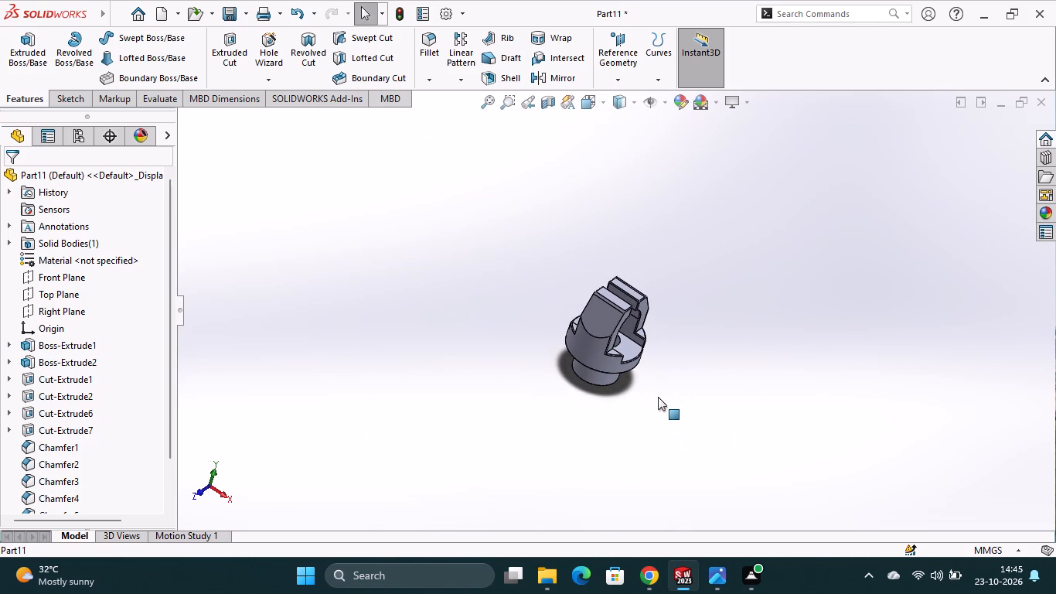
{"action": "left_click", "coordinate": [603, 103]}
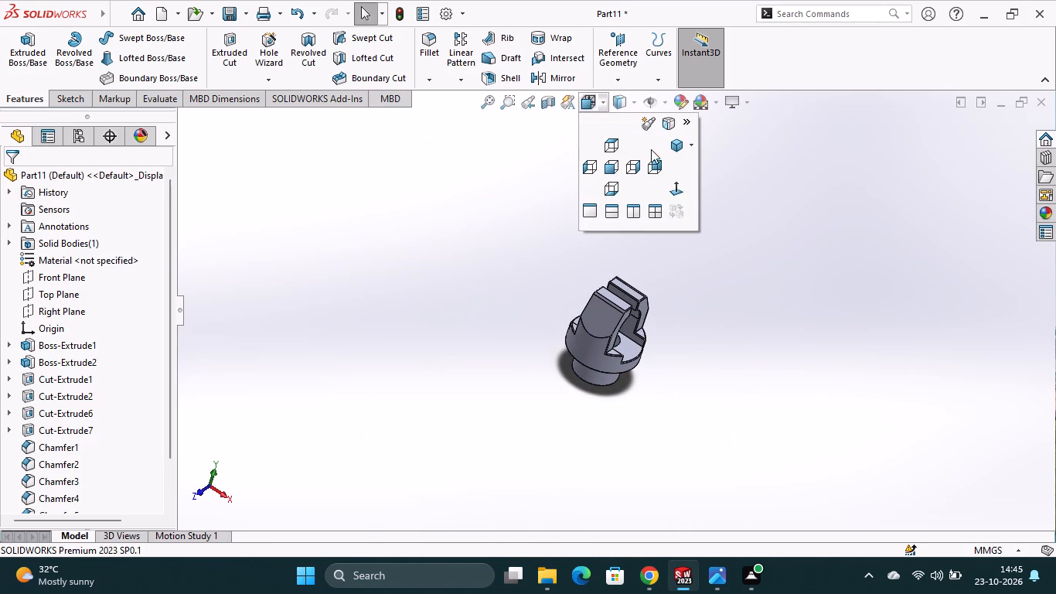
{"action": "left_click", "coordinate": [670, 145]}
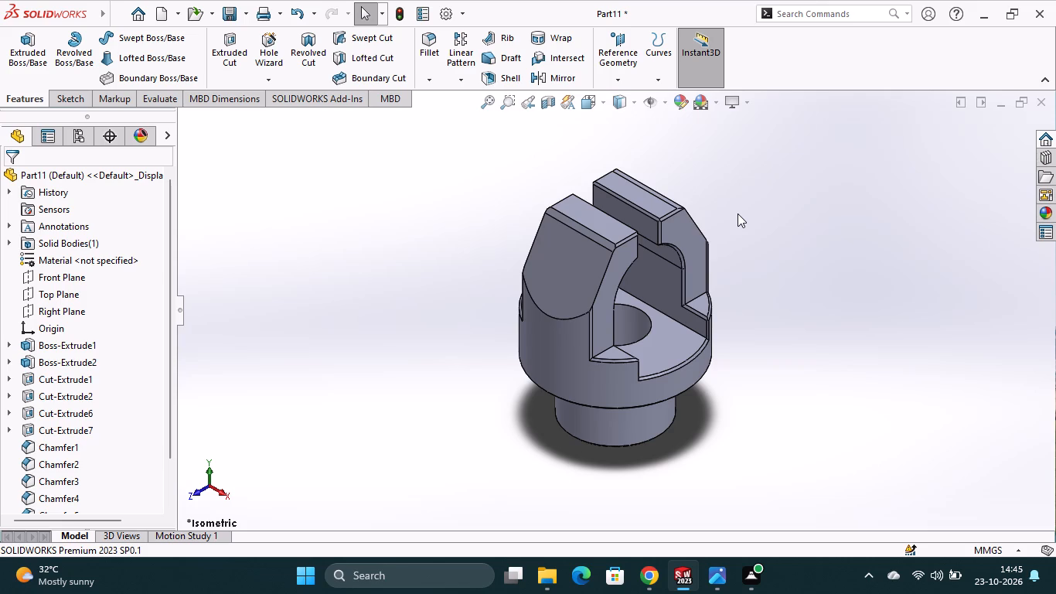
Delete the two existing chamfers along the arms' top outer edges, Chamfer2 and Chamfer3.
{"action": "right_click", "coordinate": [605, 243]}
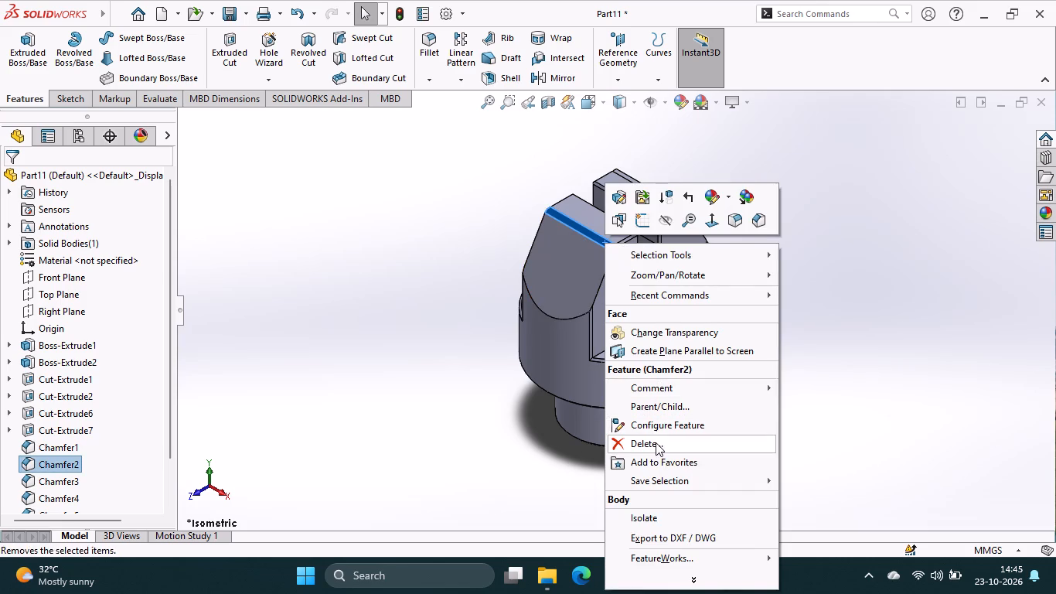
{"action": "left_click", "coordinate": [656, 442]}
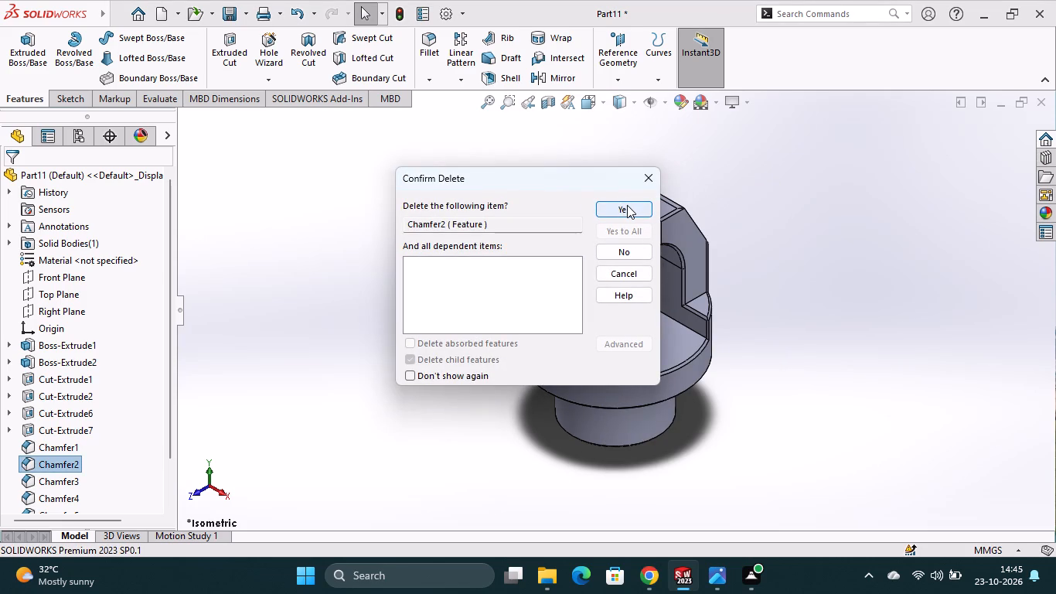
{"action": "left_click", "coordinate": [627, 205]}
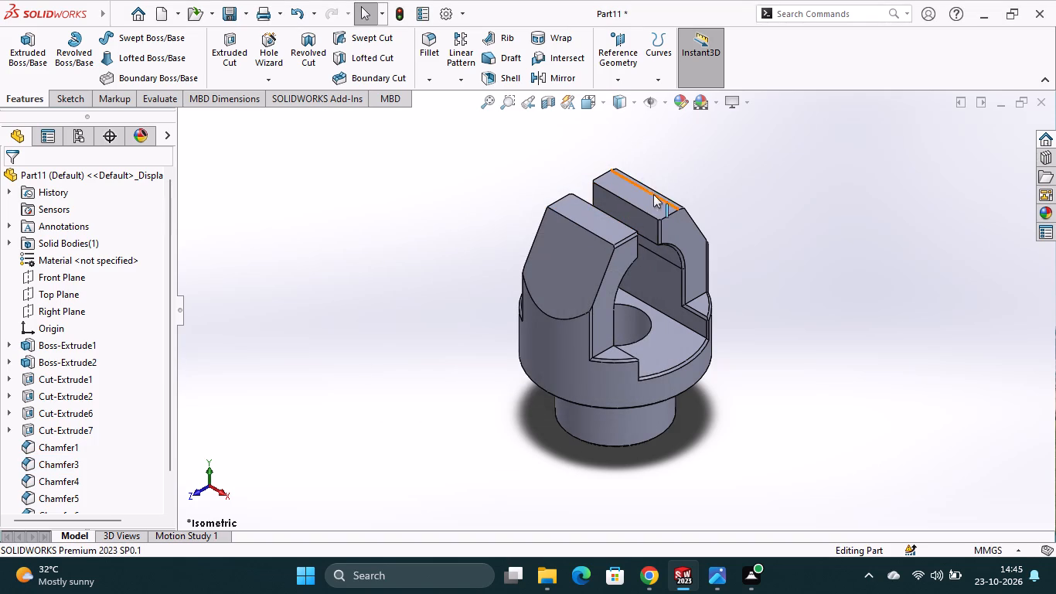
{"action": "middle_click_drag", "start_coordinate": [725, 235], "coordinate": [701, 280]}
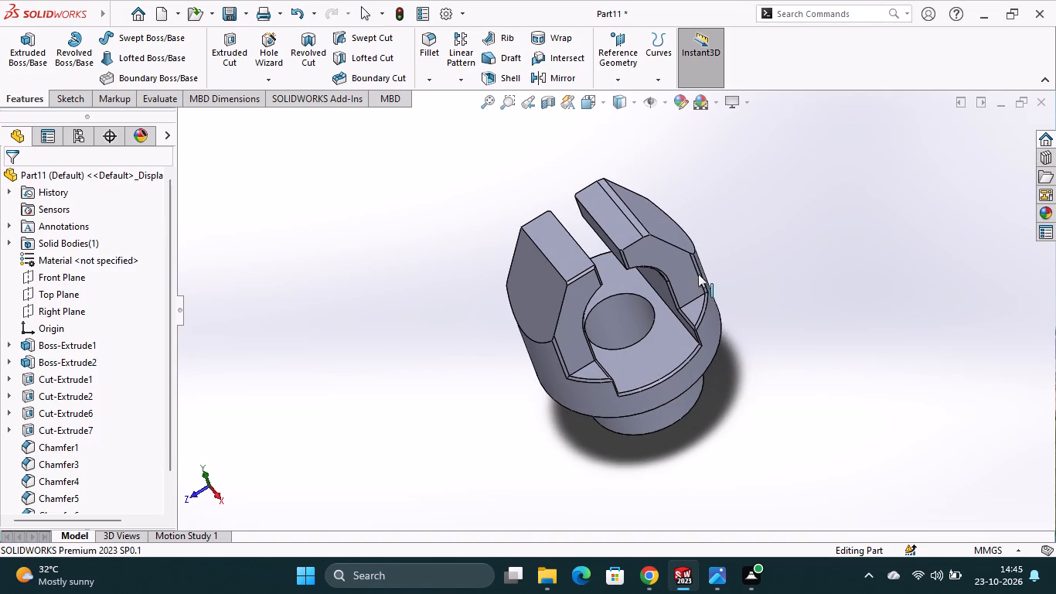
{"action": "right_click", "coordinate": [639, 226]}
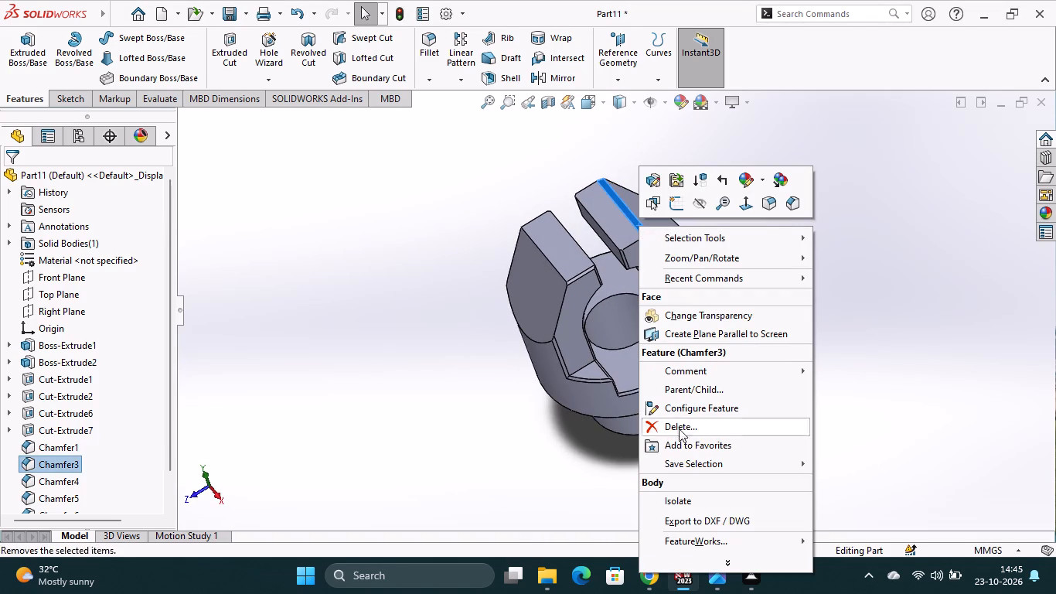
{"action": "left_click", "coordinate": [685, 432]}
{"action": "left_click", "coordinate": [622, 206]}
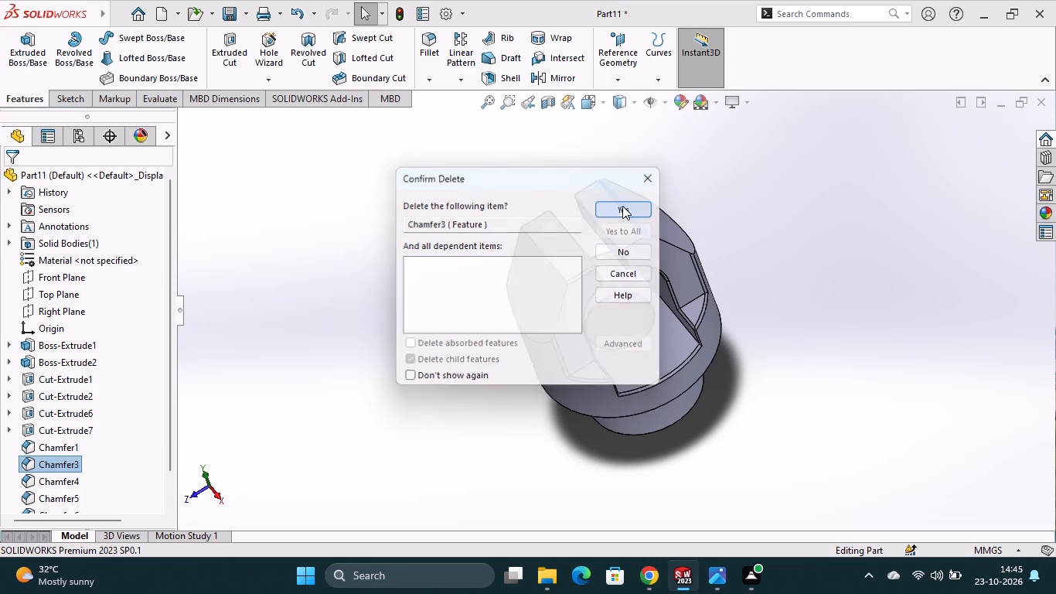
Apply a 0.45 mm, 45-degree chamfer to both arms' long top edges where the sloped bevels meet the top faces.
{"action": "left_click", "coordinate": [429, 84]}
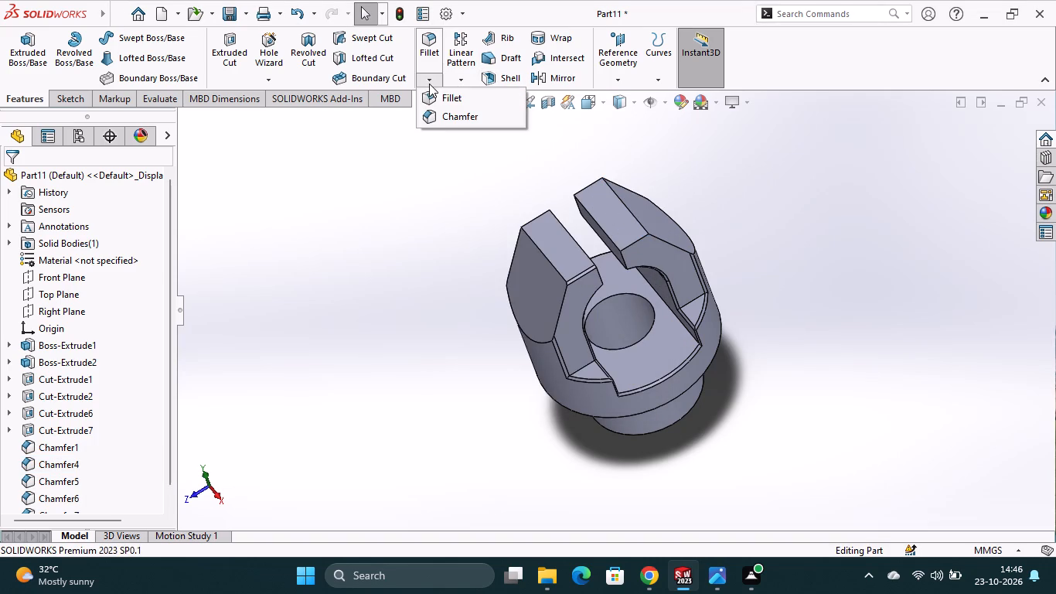
{"action": "left_click", "coordinate": [442, 117]}
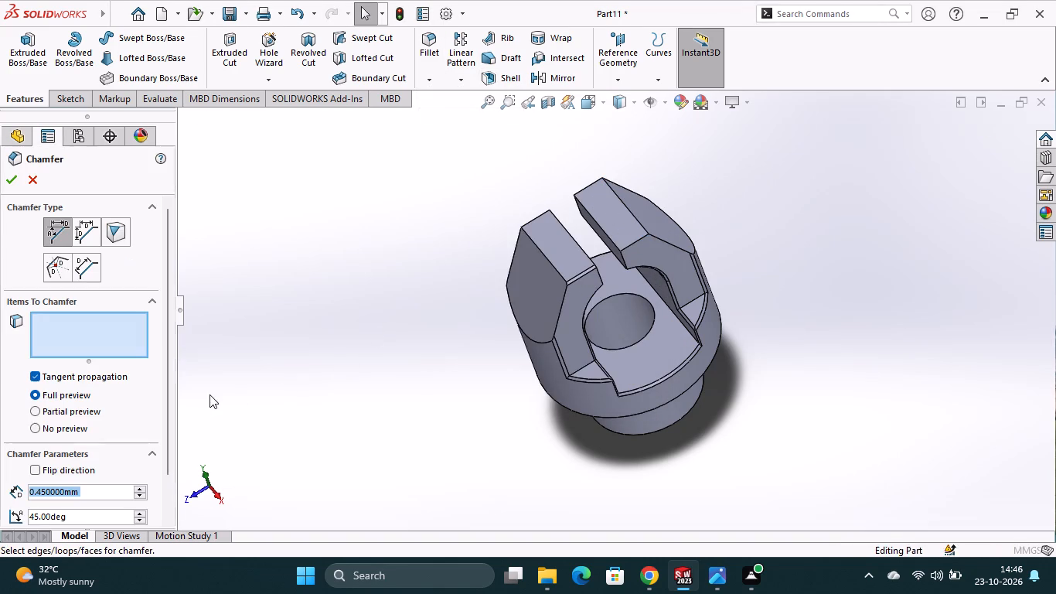
{"action": "left_click", "coordinate": [549, 261]}
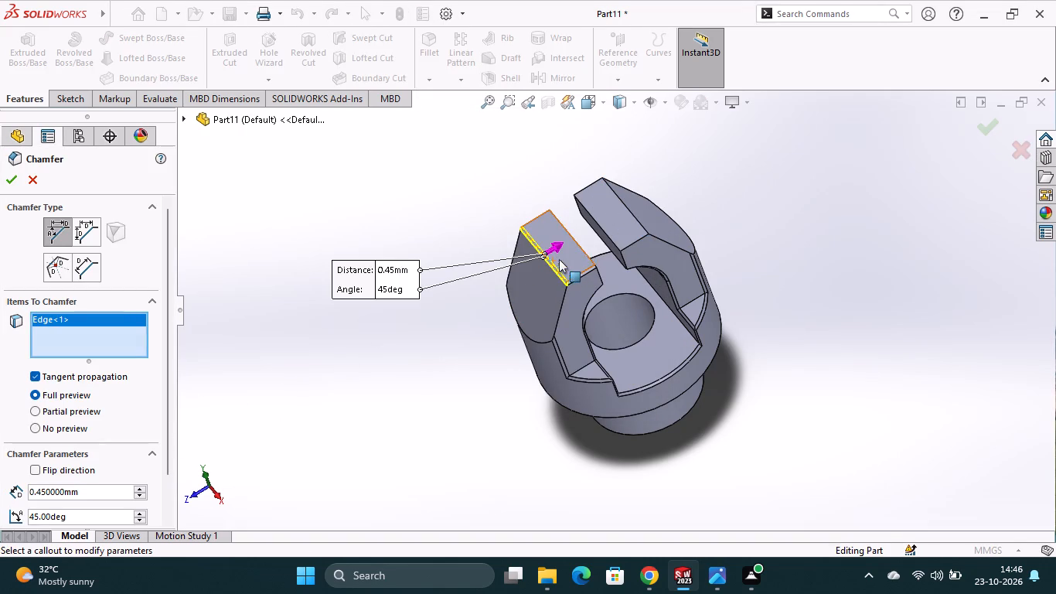
{"action": "left_click", "coordinate": [634, 216]}
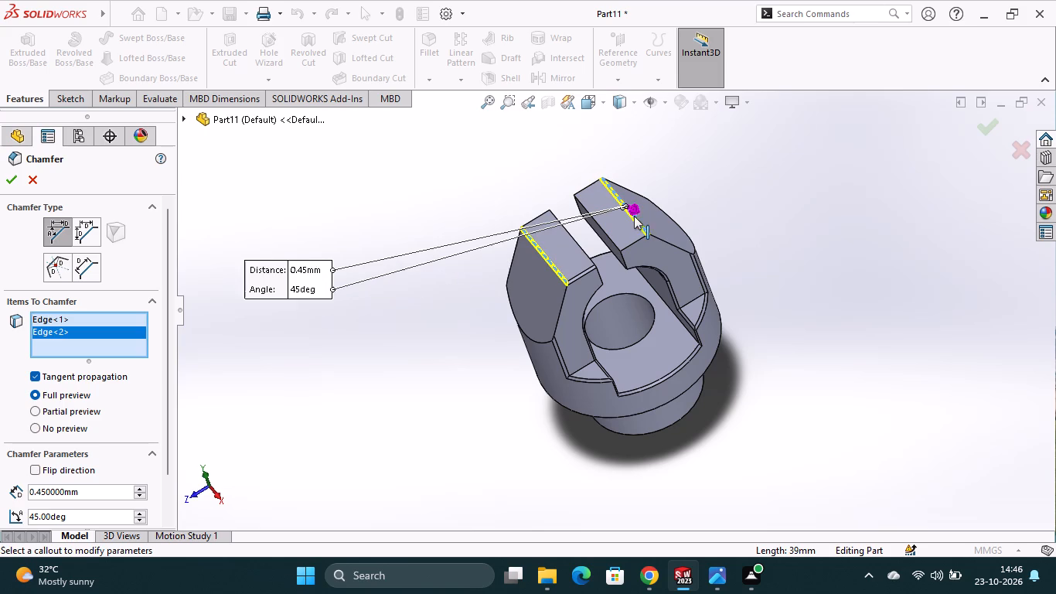
{"action": "left_click", "coordinate": [4, 179]}
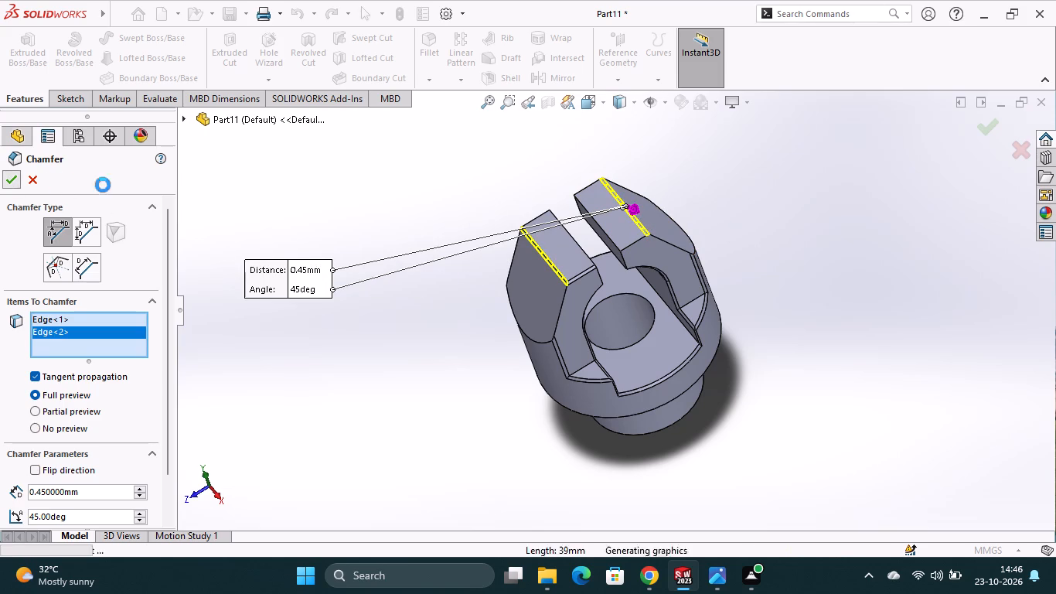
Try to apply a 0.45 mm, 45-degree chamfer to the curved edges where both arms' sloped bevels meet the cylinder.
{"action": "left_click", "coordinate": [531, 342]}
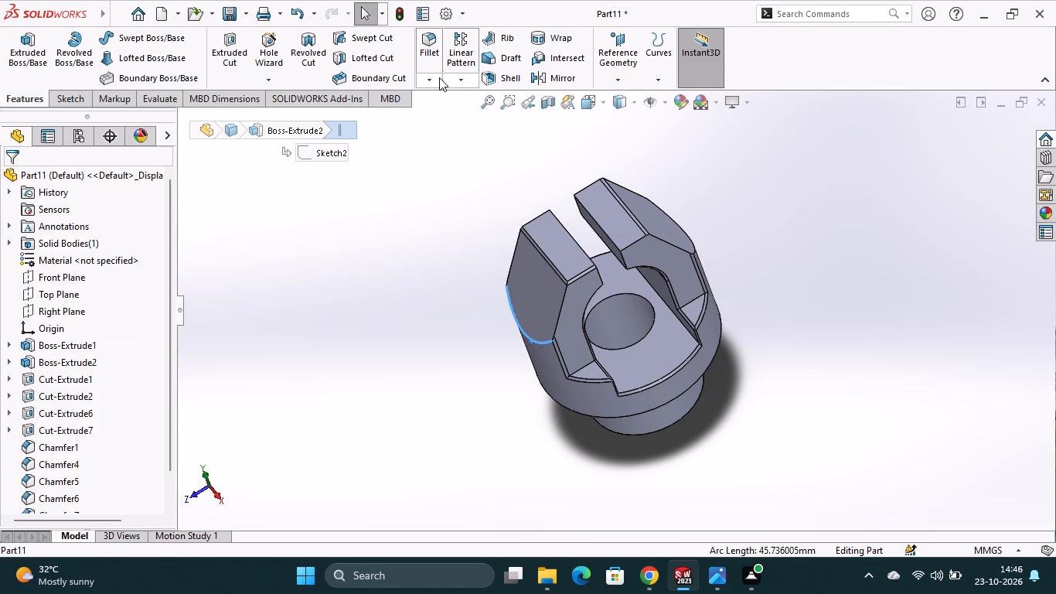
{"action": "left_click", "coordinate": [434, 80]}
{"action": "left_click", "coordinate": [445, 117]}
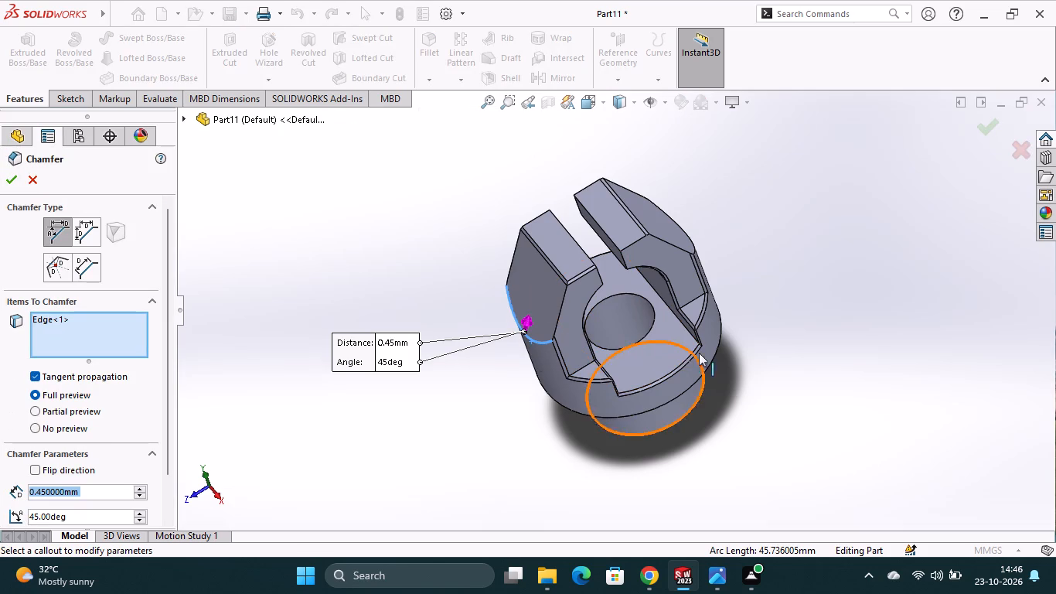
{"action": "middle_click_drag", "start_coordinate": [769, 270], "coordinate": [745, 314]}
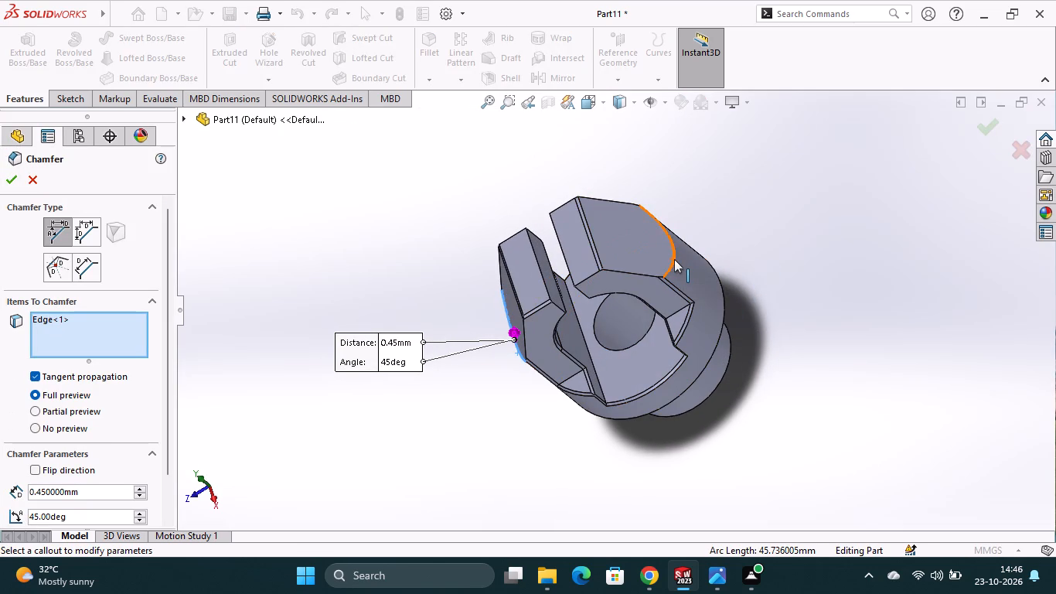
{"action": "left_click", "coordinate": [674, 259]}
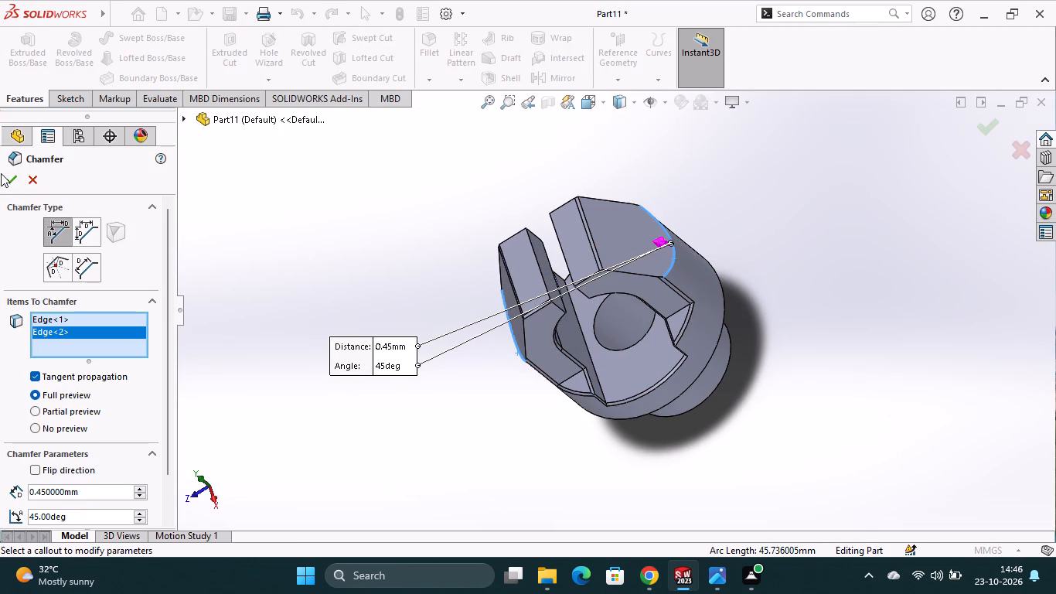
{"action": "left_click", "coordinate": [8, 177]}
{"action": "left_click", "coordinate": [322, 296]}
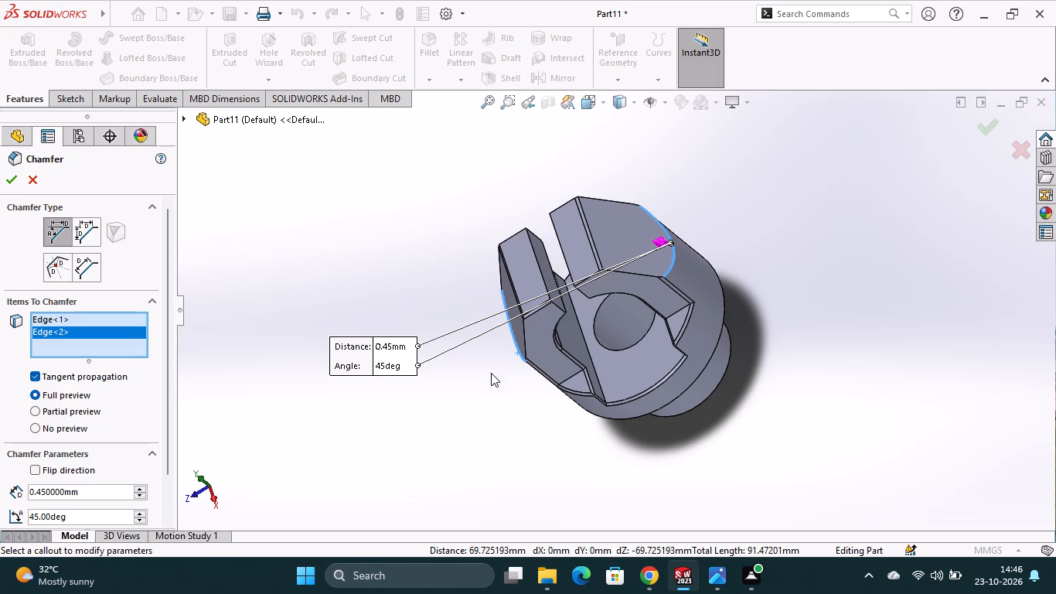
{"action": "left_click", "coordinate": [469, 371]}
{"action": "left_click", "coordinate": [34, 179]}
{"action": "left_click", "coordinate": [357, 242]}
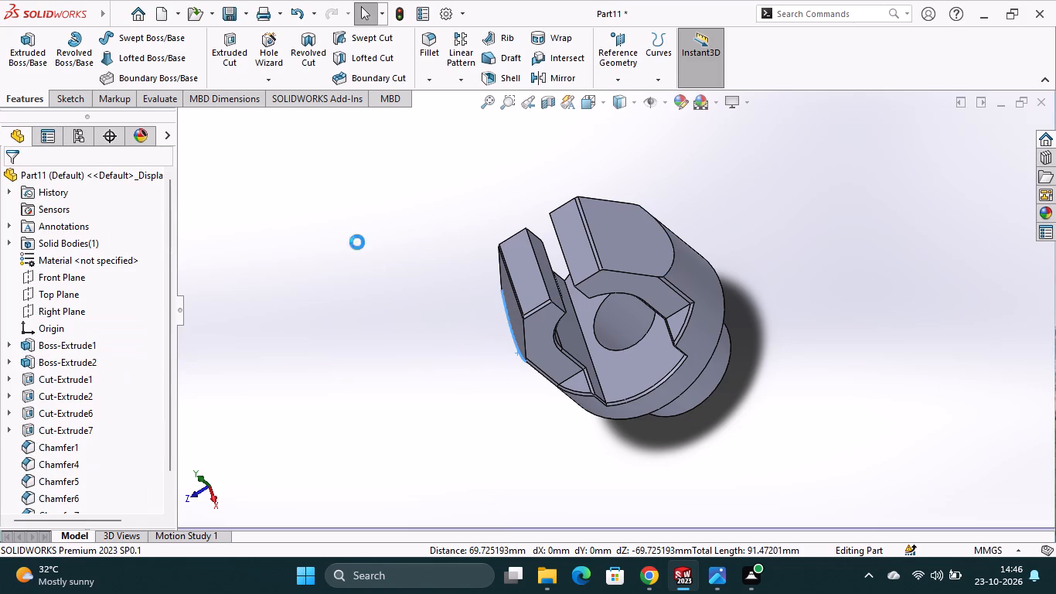
Save the part as Part68 in the Solidworks folder, using the SOLIDWORKS Part format.
{"action": "middle_click_drag", "start_coordinate": [557, 391], "coordinate": [597, 329]}
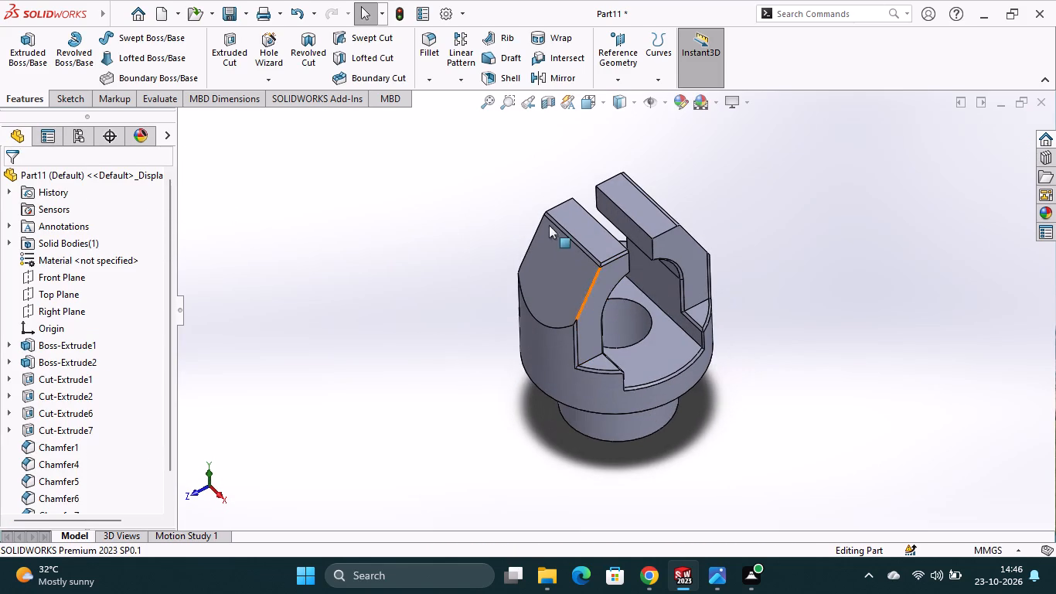
{"action": "left_click", "coordinate": [604, 104]}
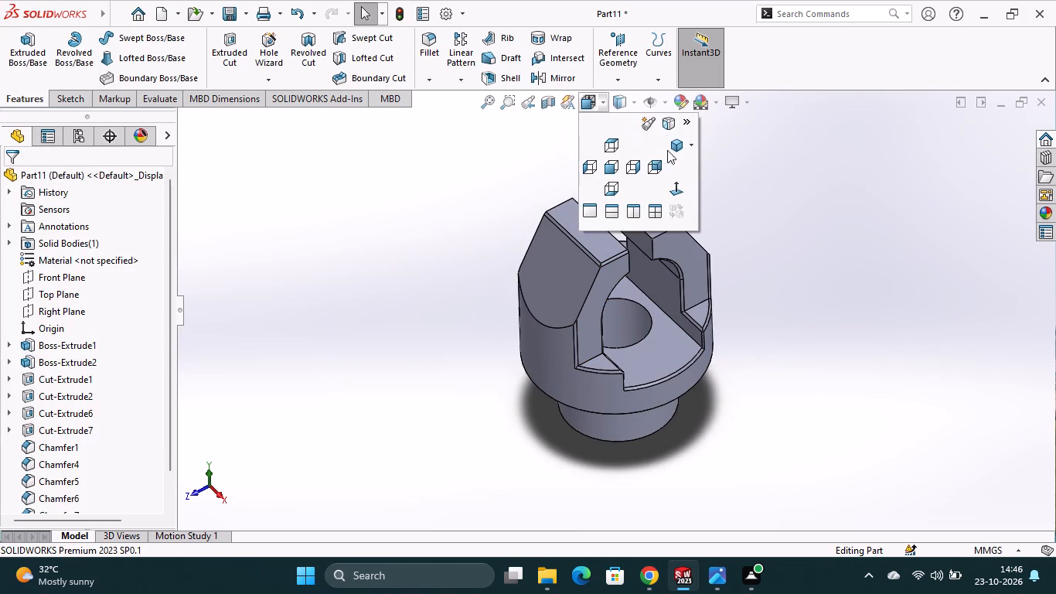
{"action": "left_click", "coordinate": [673, 148]}
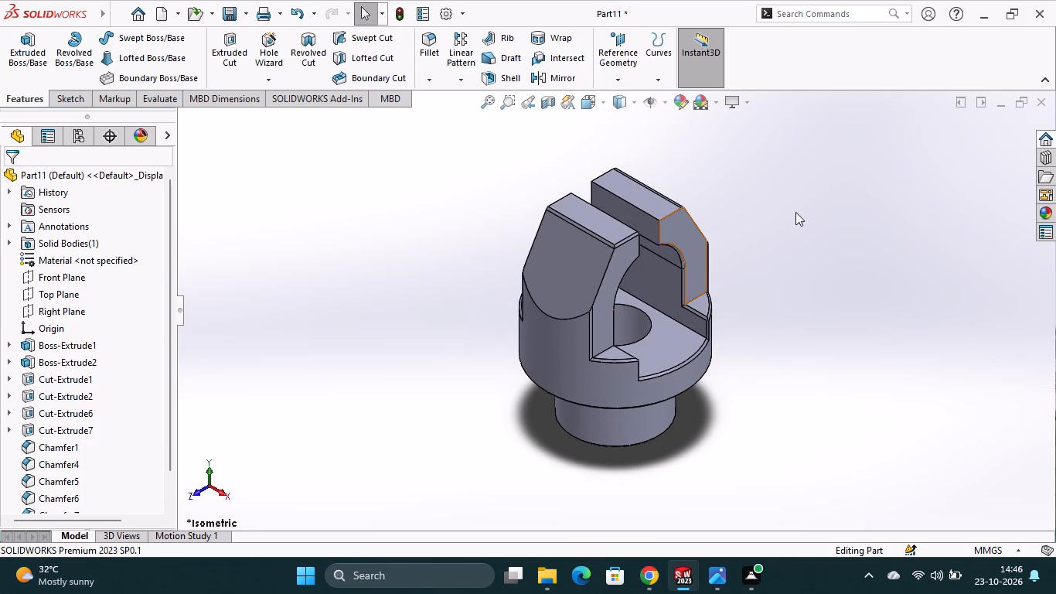
{"action": "key", "text": "ctrl+s"}
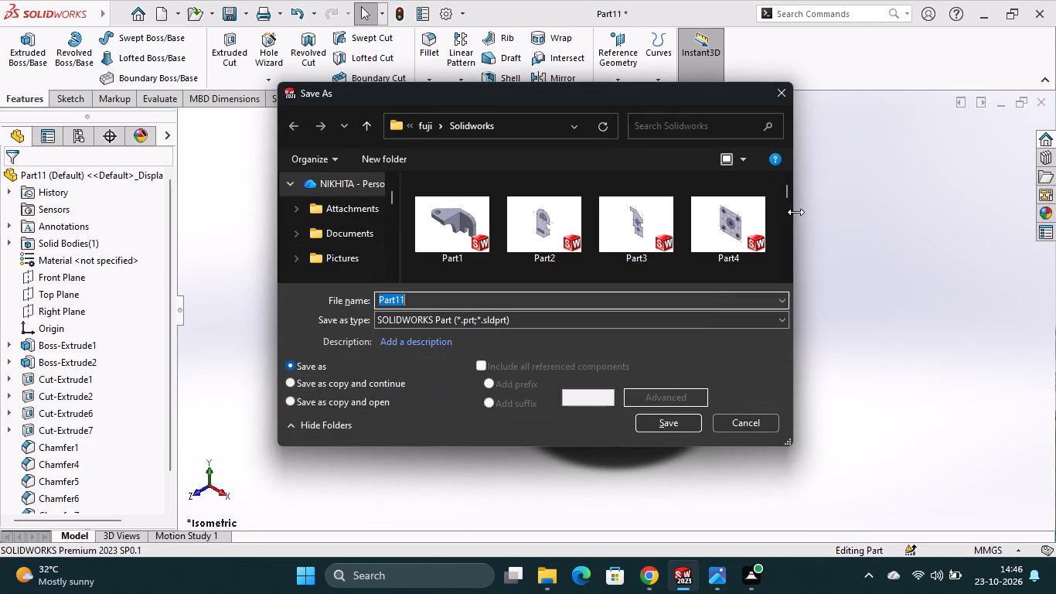
{"action": "left_click", "coordinate": [604, 297]}
{"action": "key", "text": "BackSpace"}
{"action": "key", "text": "BackSpace"}
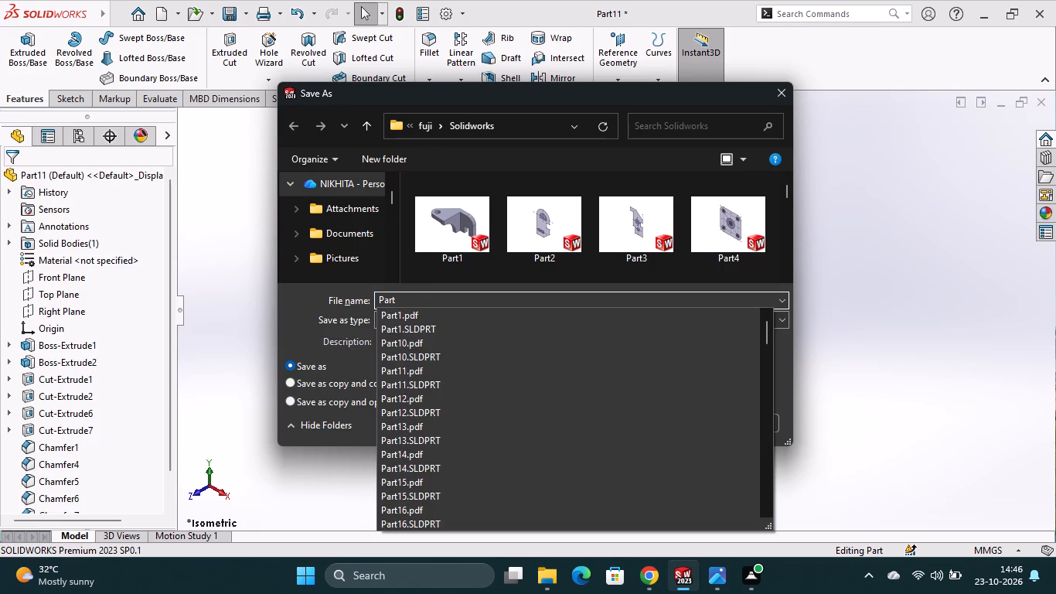
{"action": "key", "text": "6"}
{"action": "key", "text": "8"}
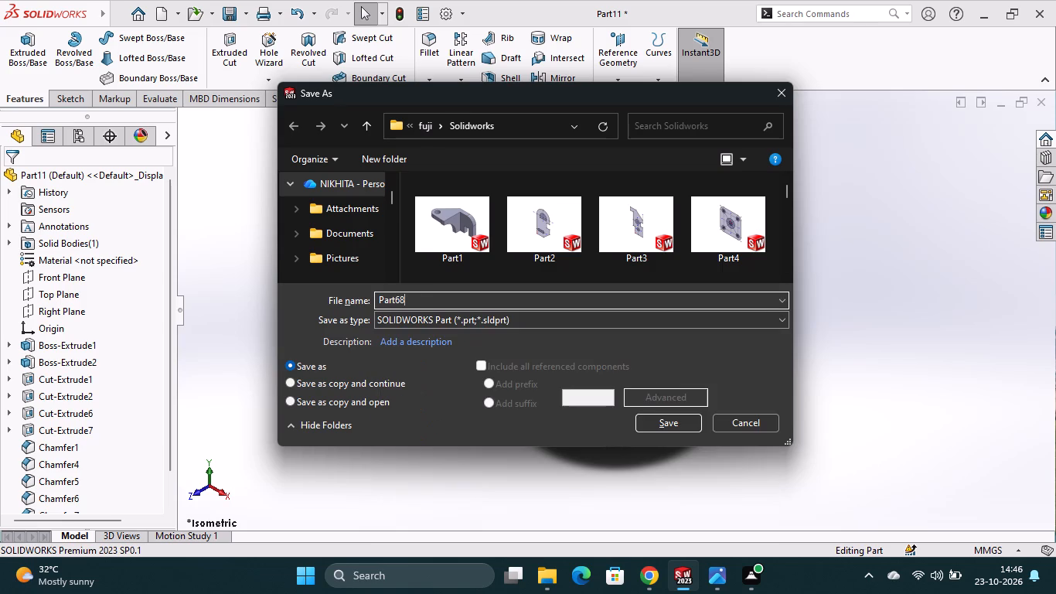
{"action": "key", "text": "Return"}
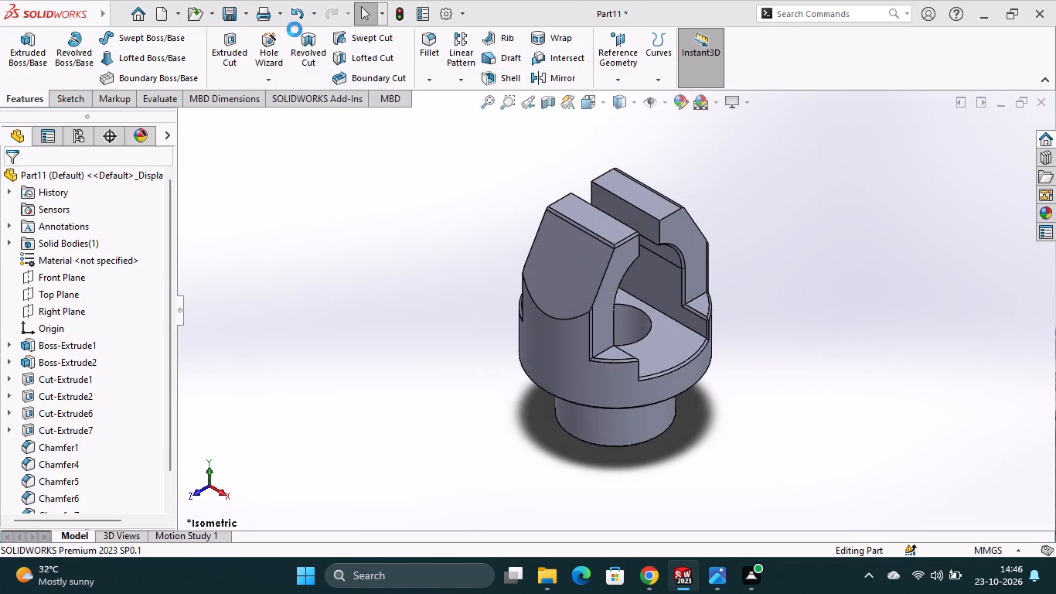
Save a PDF copy of the part as Part68 in the same folder.
{"action": "left_click", "coordinate": [248, 15]}
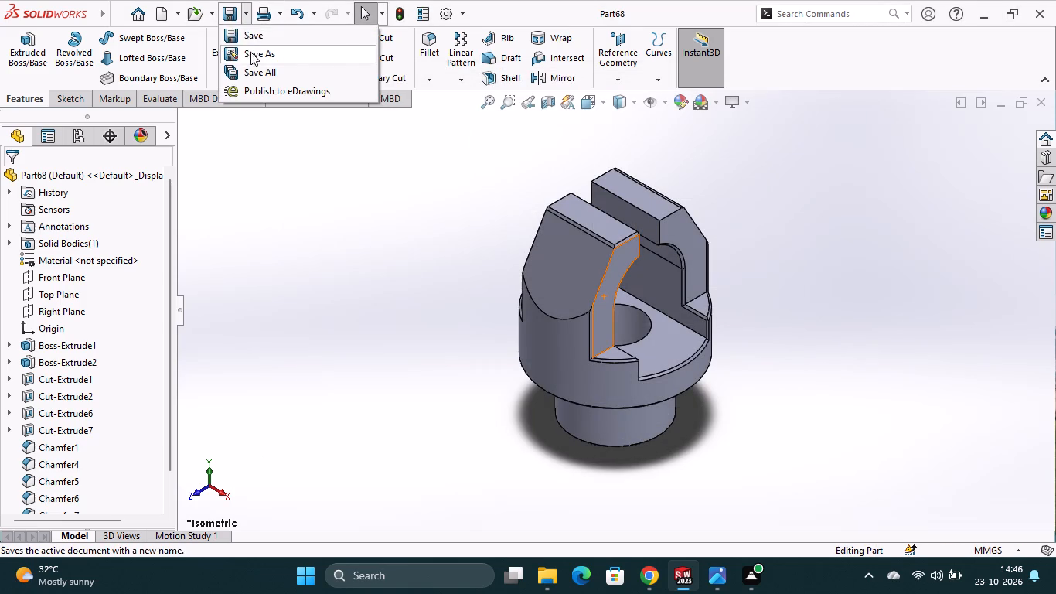
{"action": "left_click", "coordinate": [250, 52]}
{"action": "left_click", "coordinate": [514, 317]}
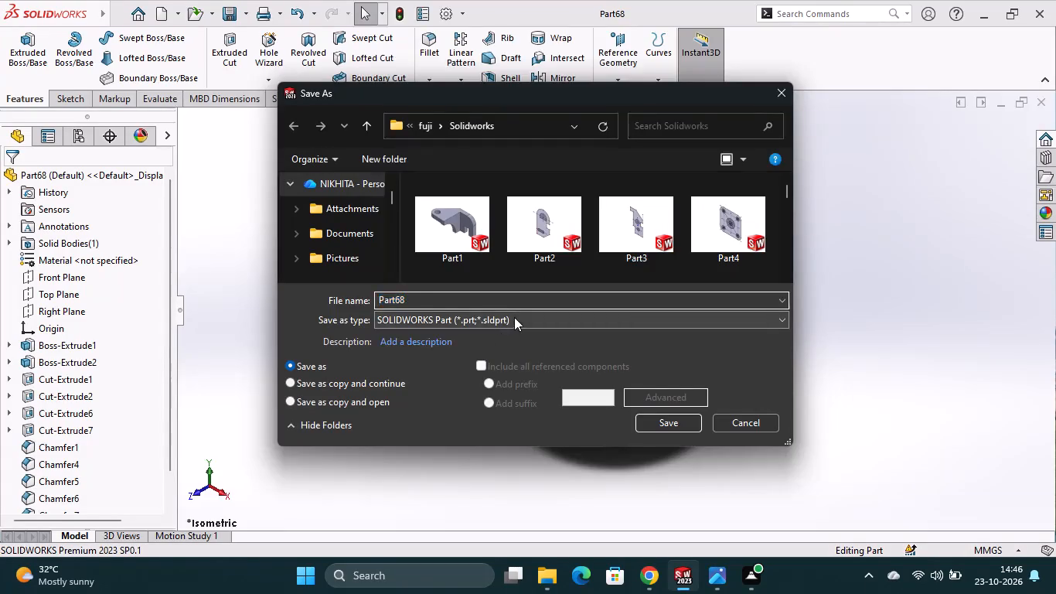
{"action": "left_click", "coordinate": [543, 92]}
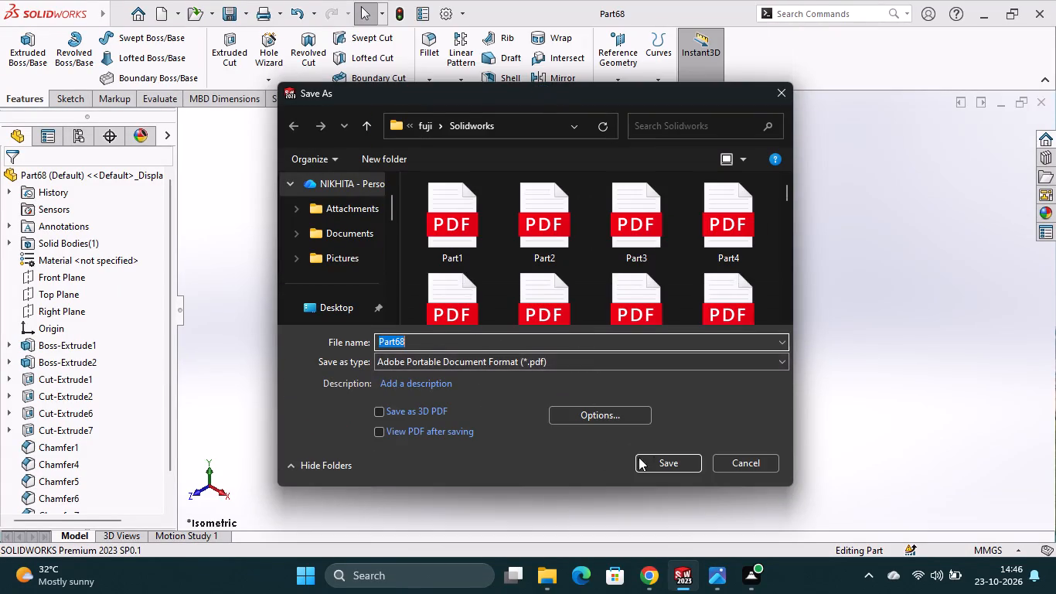
{"action": "left_click", "coordinate": [661, 456]}
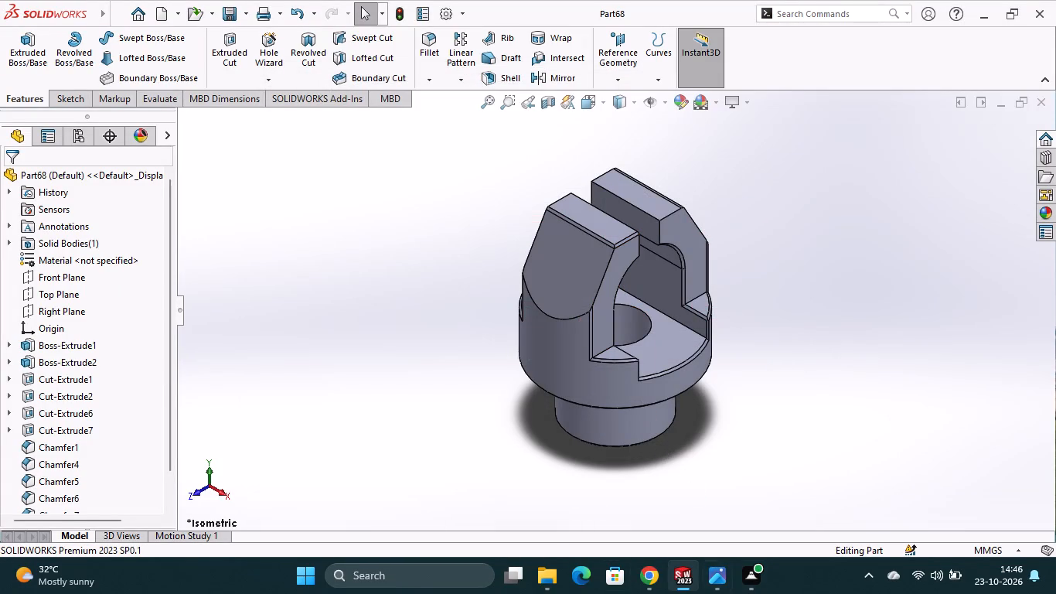